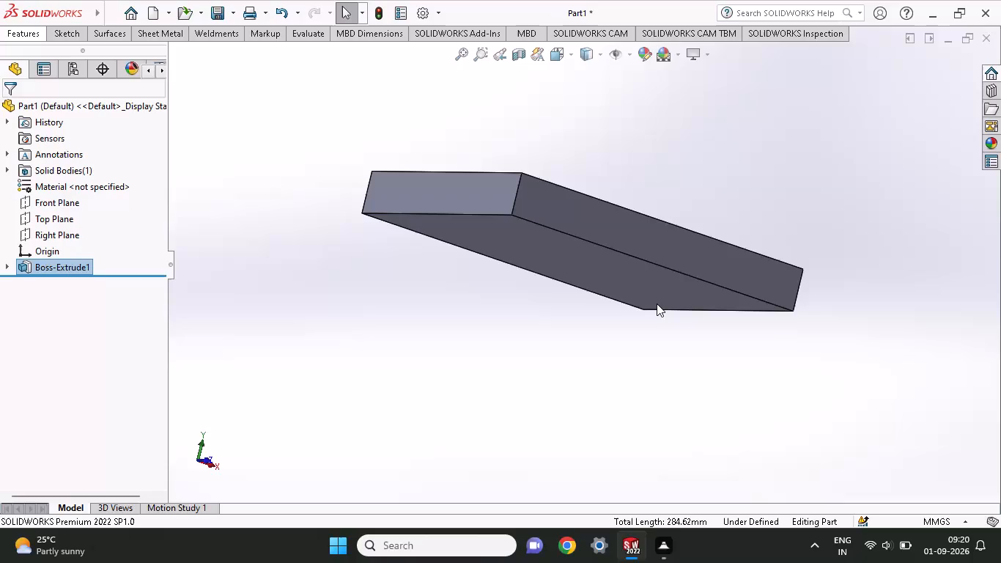
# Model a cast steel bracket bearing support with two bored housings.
# On the block's top face, sketch a circle of about 16 mm radius centred on the origin.
pyautogui.moveTo(628, 323); pyautogui.dragTo(683, 265, button='middle')
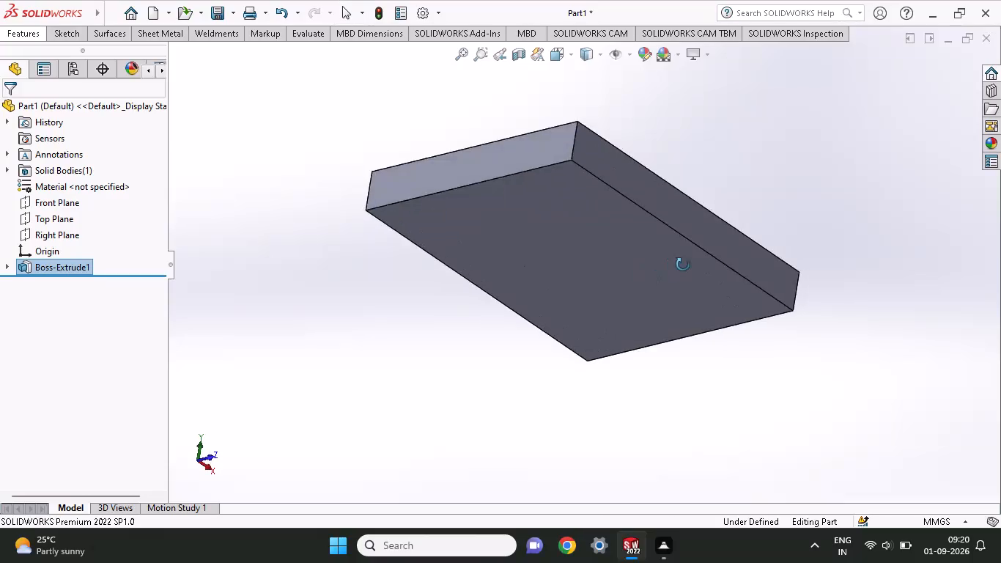
pyautogui.moveTo(683, 265); pyautogui.dragTo(525, 381, button='middle')
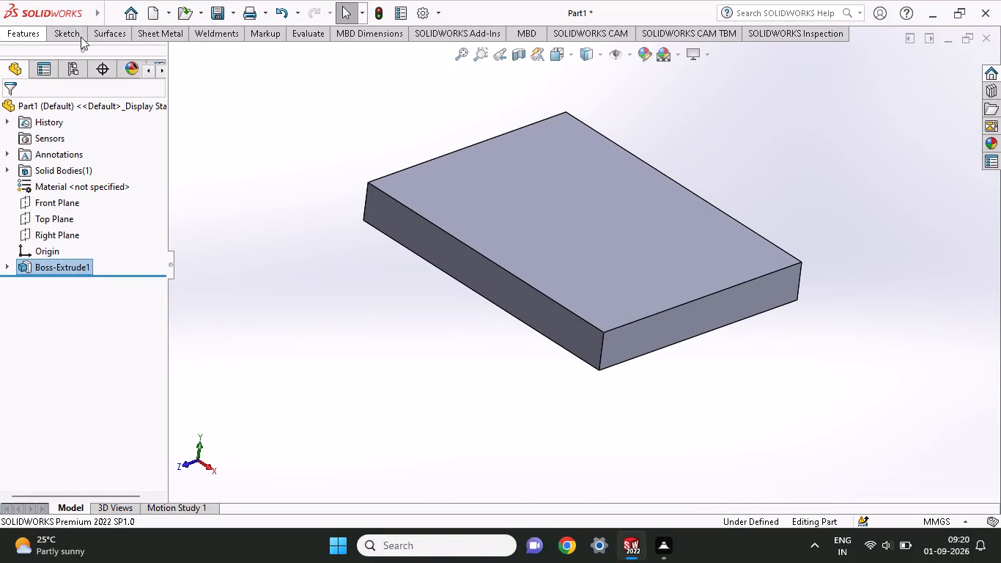
pyautogui.click(604, 246)
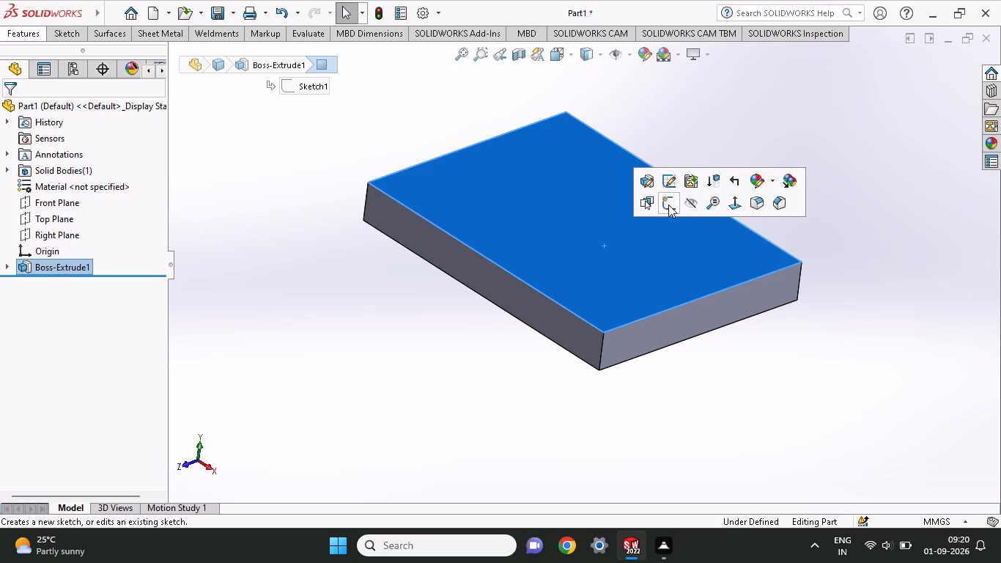
pyautogui.click(668, 205)
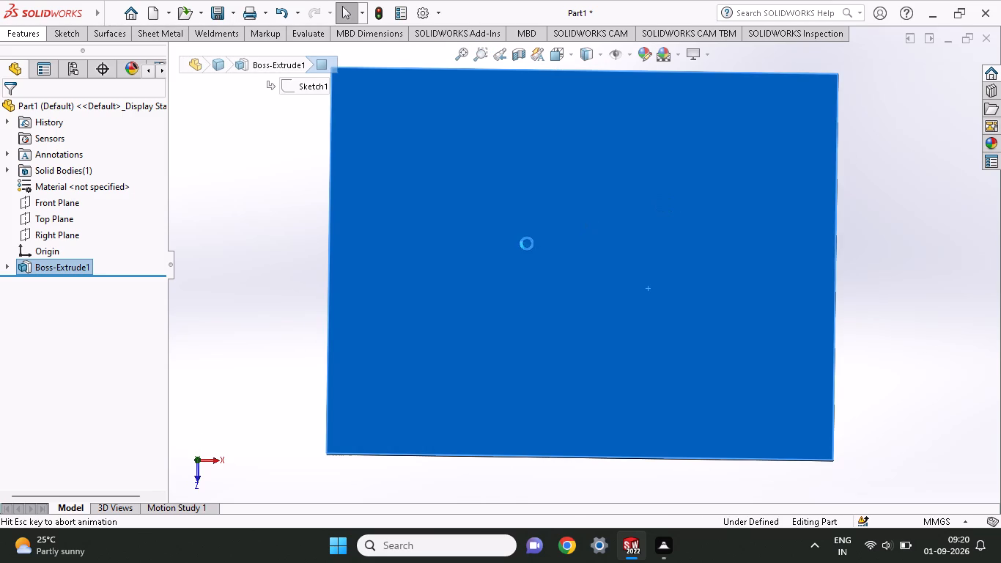
pyautogui.moveTo(567, 291); pyautogui.dragTo(557, 229, button='middle')
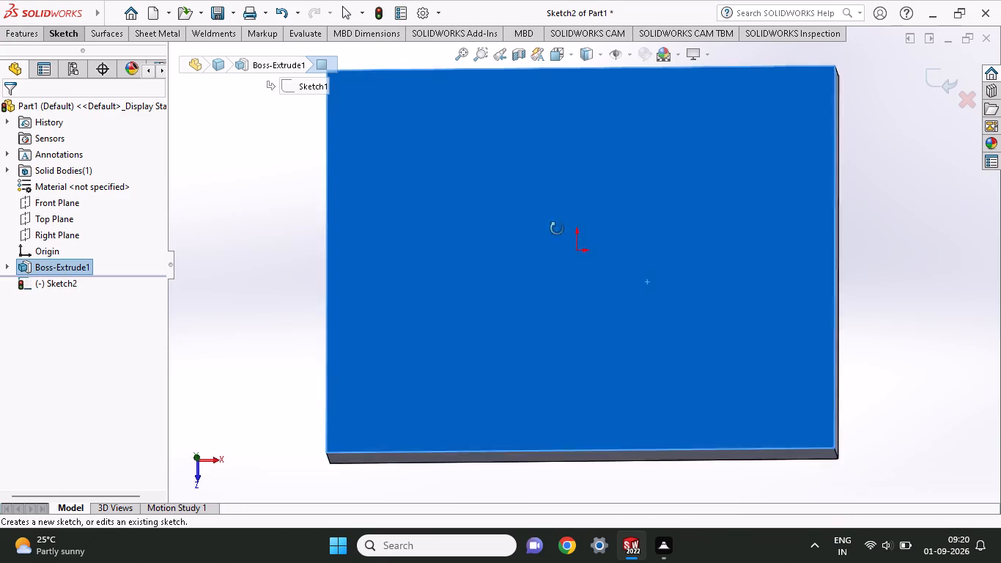
pyautogui.moveTo(557, 229); pyautogui.dragTo(592, 157, button='middle')
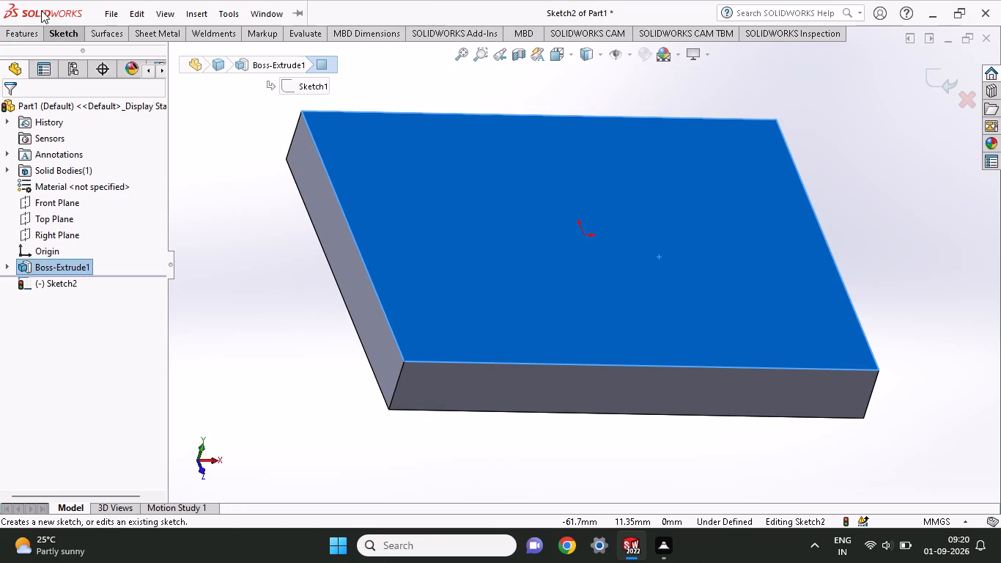
pyautogui.click(65, 24)
pyautogui.click(67, 26)
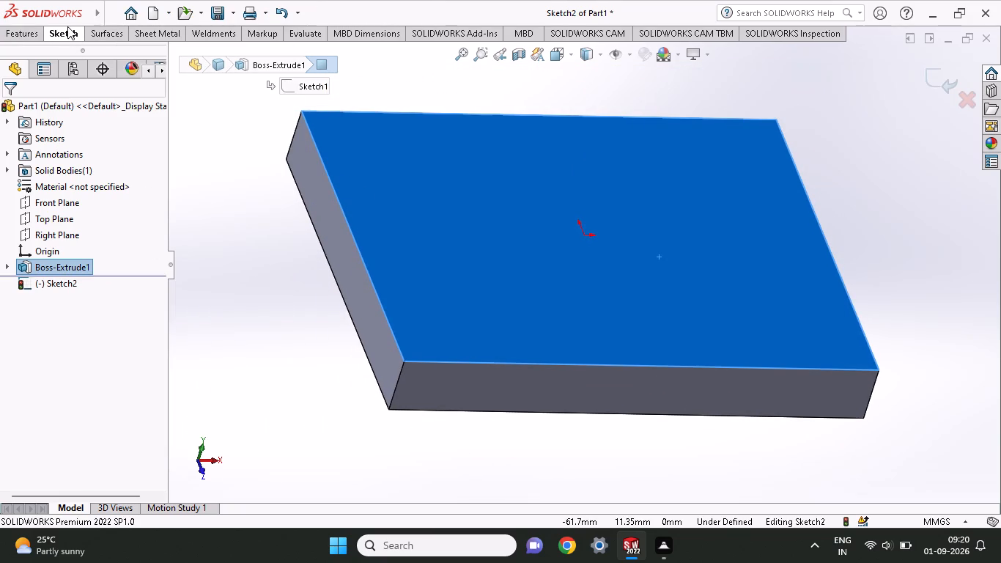
pyautogui.click(130, 59)
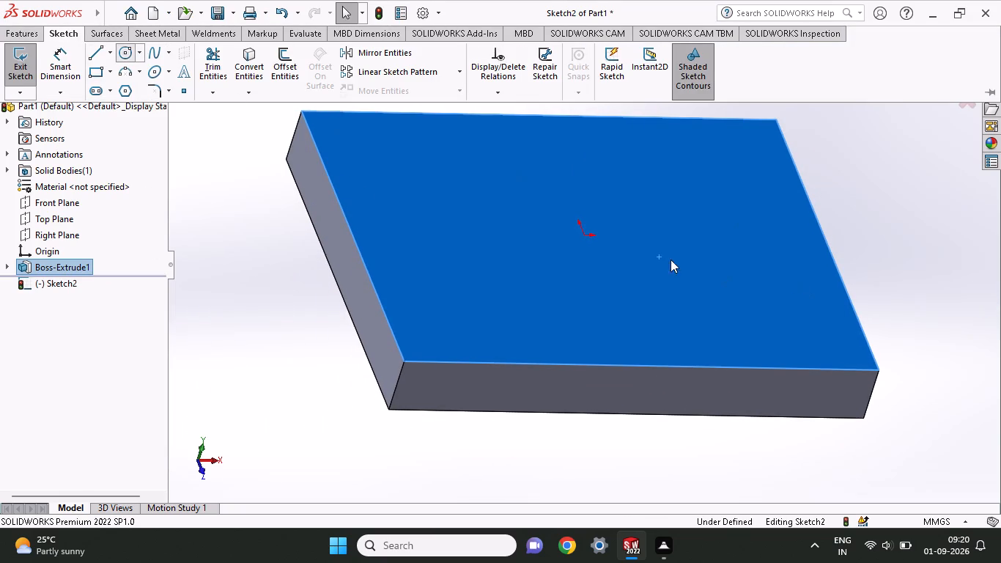
pyautogui.click(581, 235)
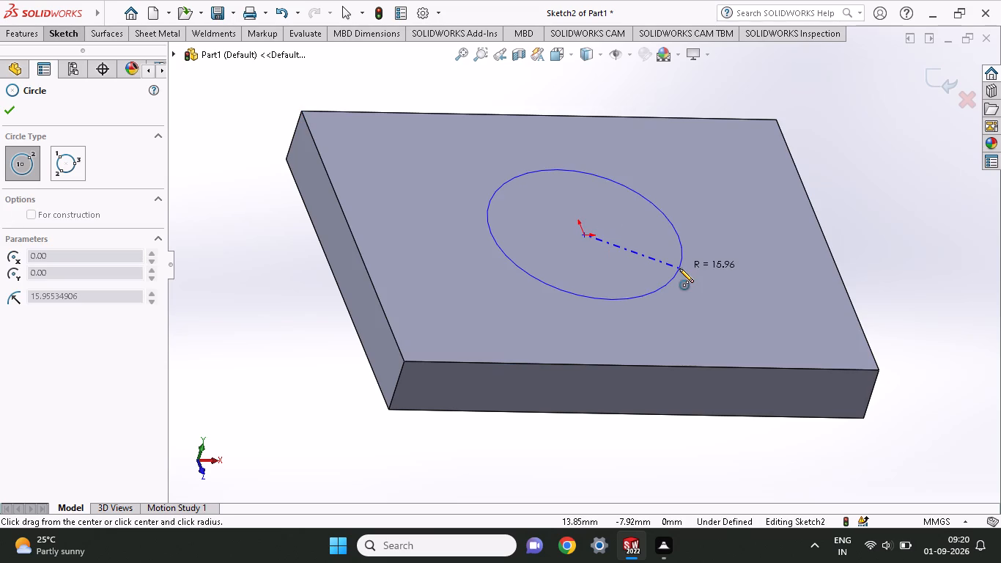
pyautogui.click(679, 268)
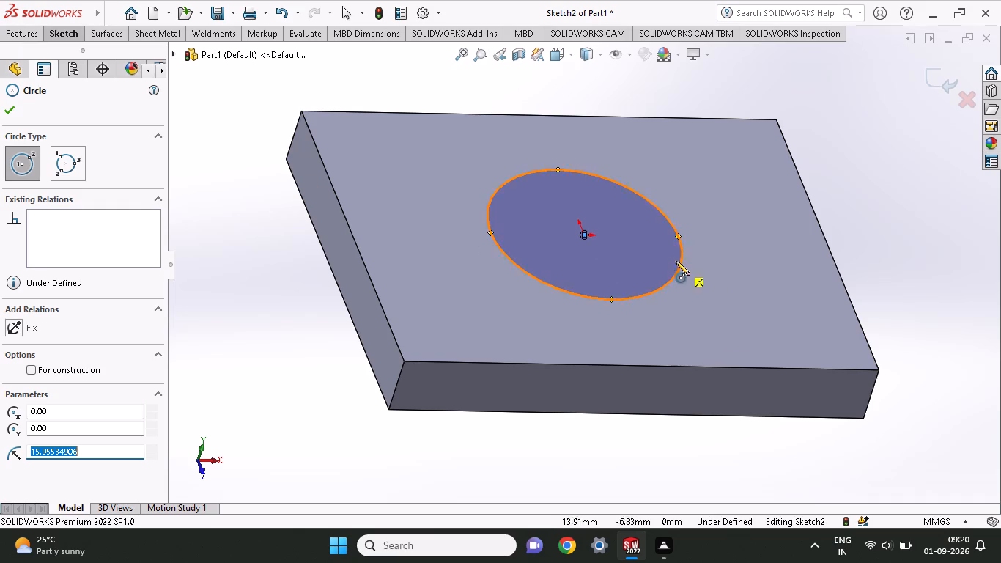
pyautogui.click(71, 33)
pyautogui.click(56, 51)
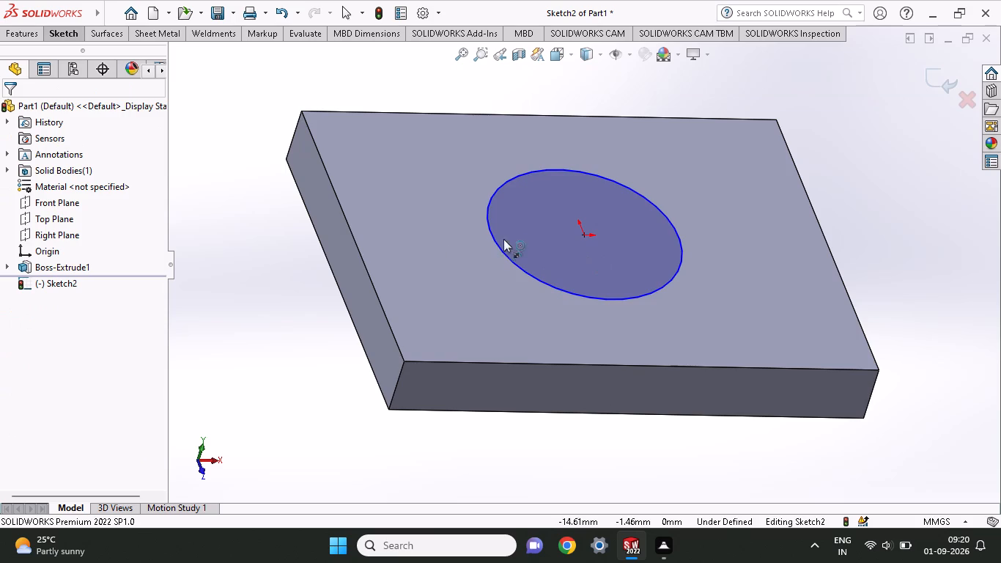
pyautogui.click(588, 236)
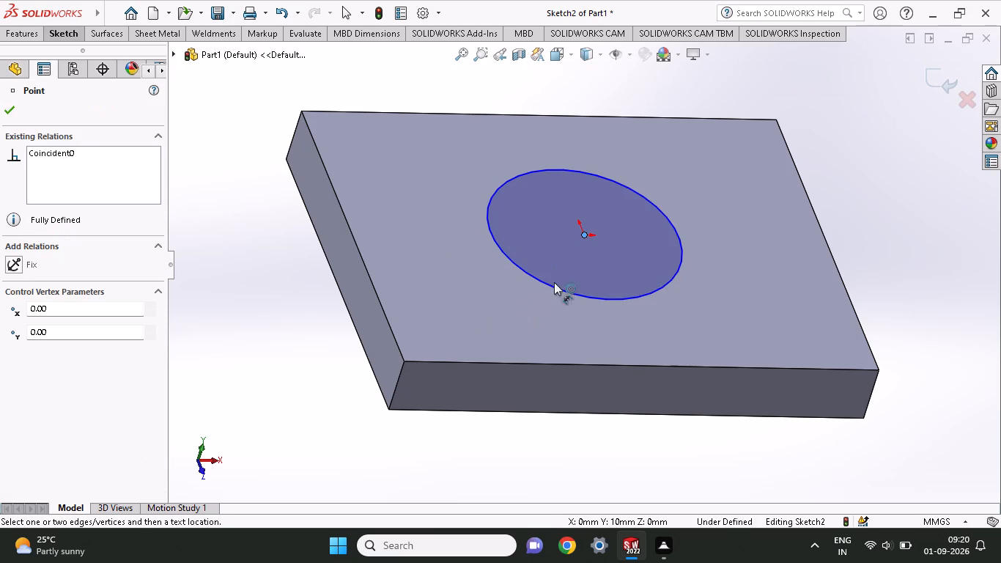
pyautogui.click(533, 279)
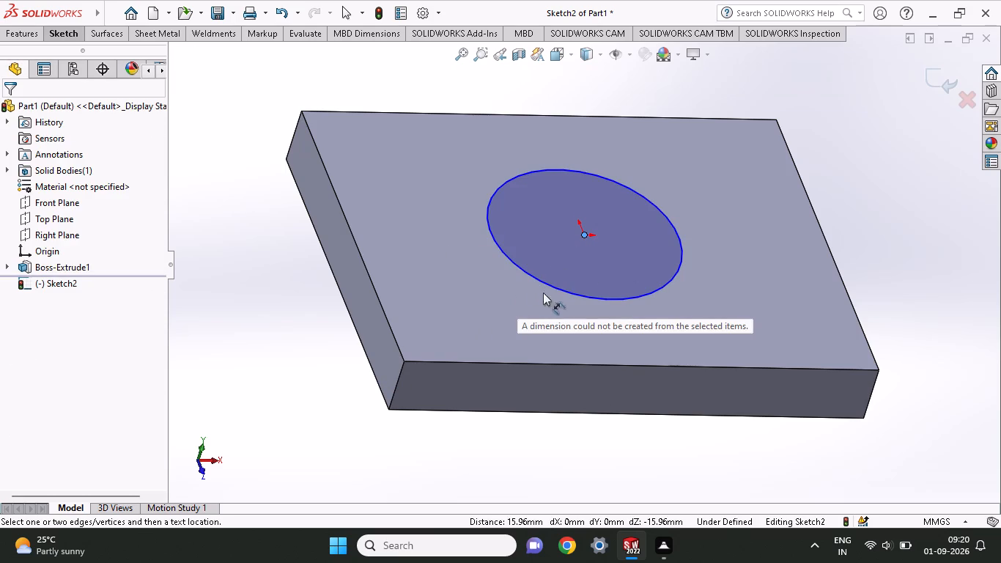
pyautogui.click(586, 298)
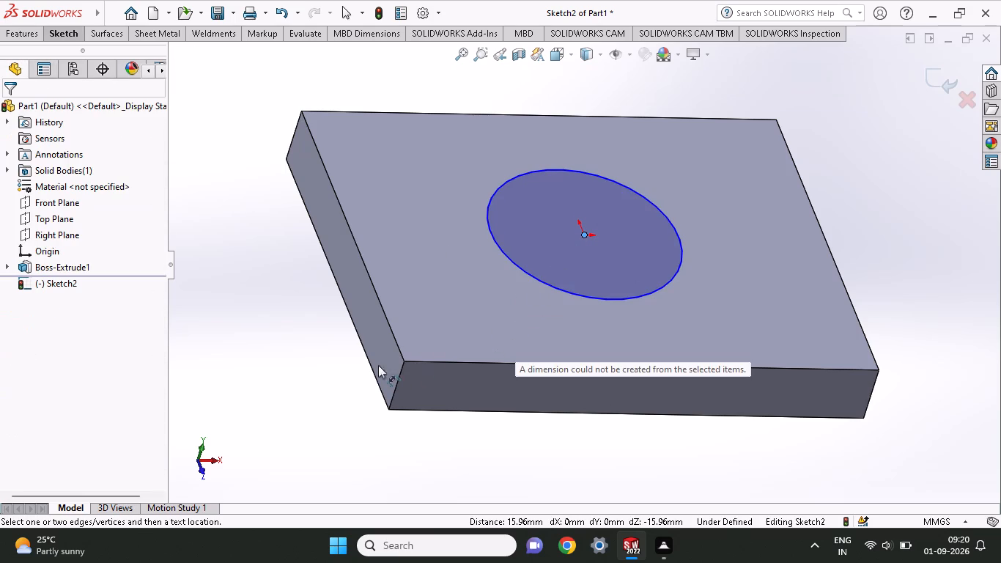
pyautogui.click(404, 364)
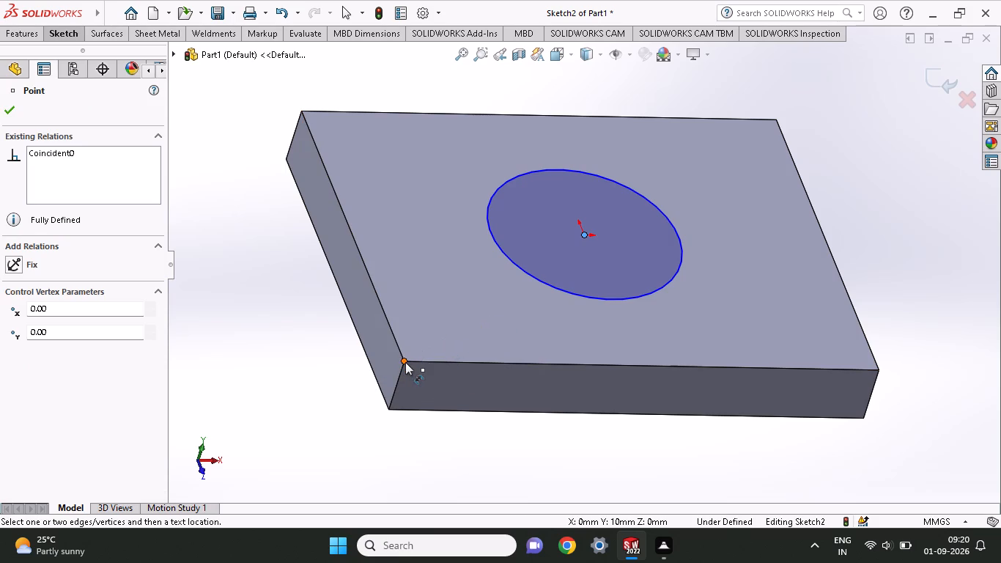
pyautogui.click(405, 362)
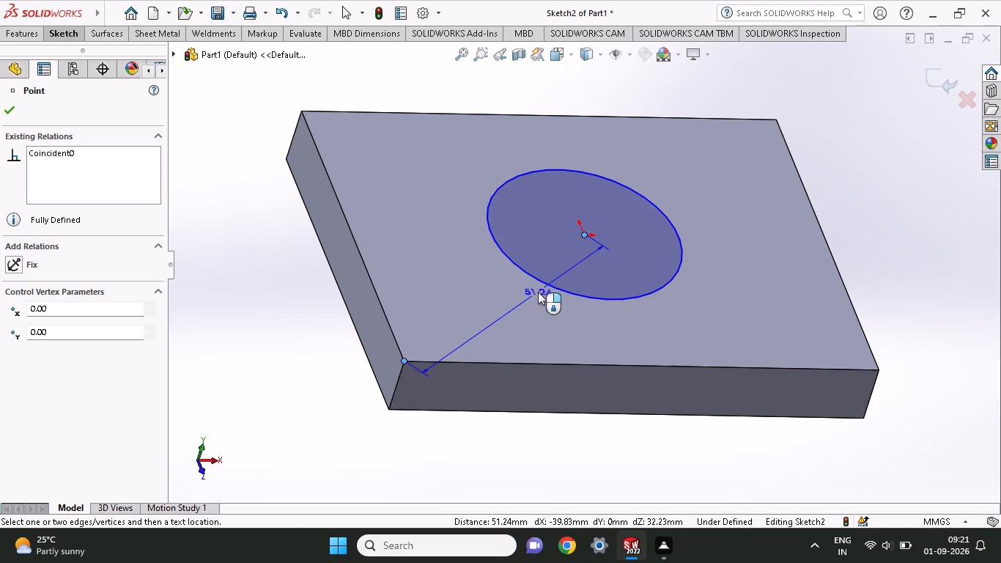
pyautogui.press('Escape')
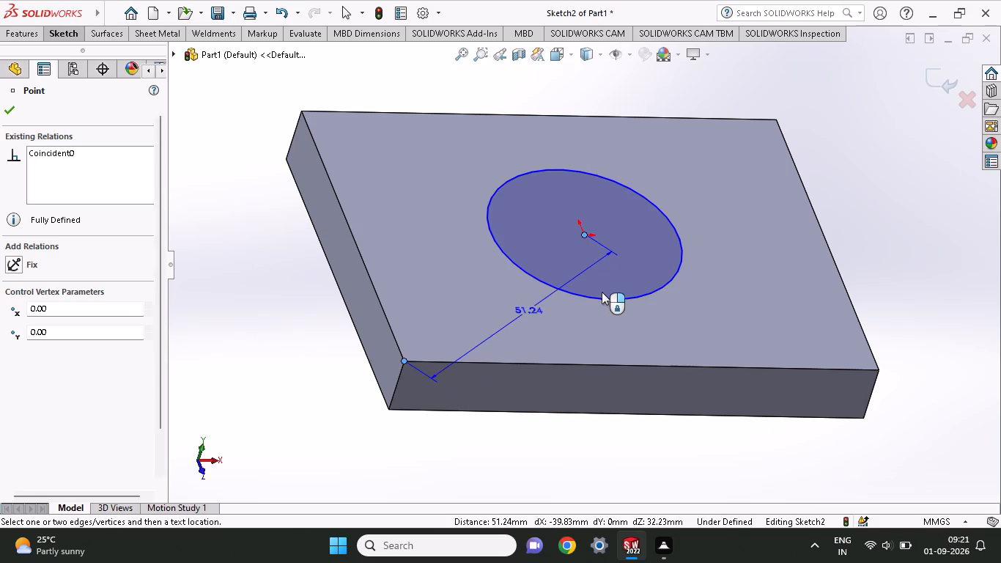
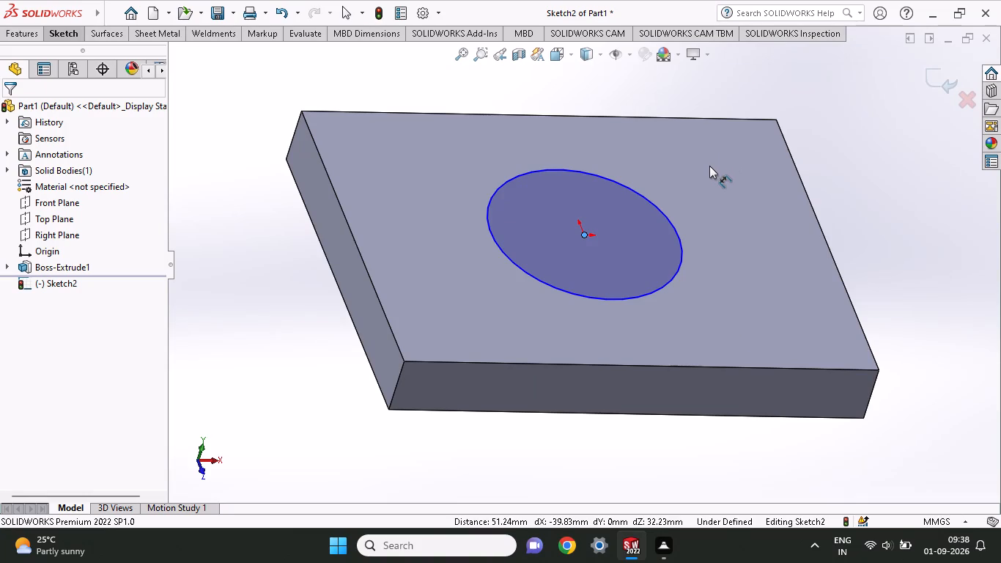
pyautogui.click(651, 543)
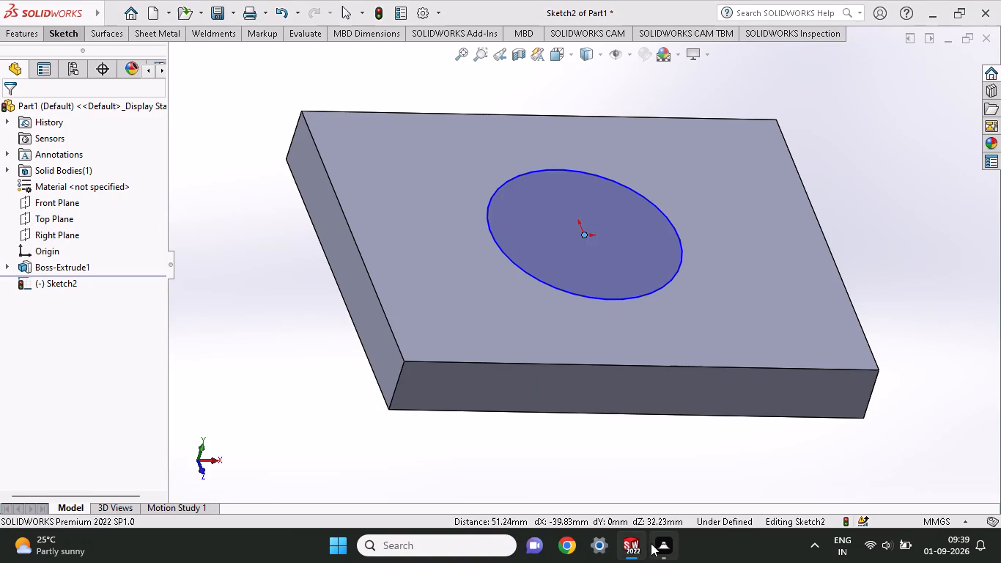
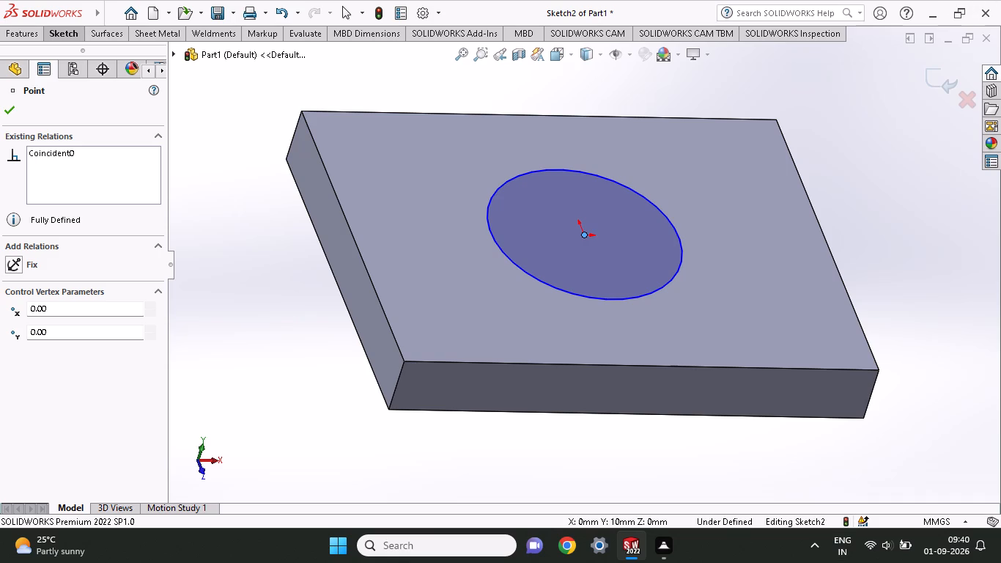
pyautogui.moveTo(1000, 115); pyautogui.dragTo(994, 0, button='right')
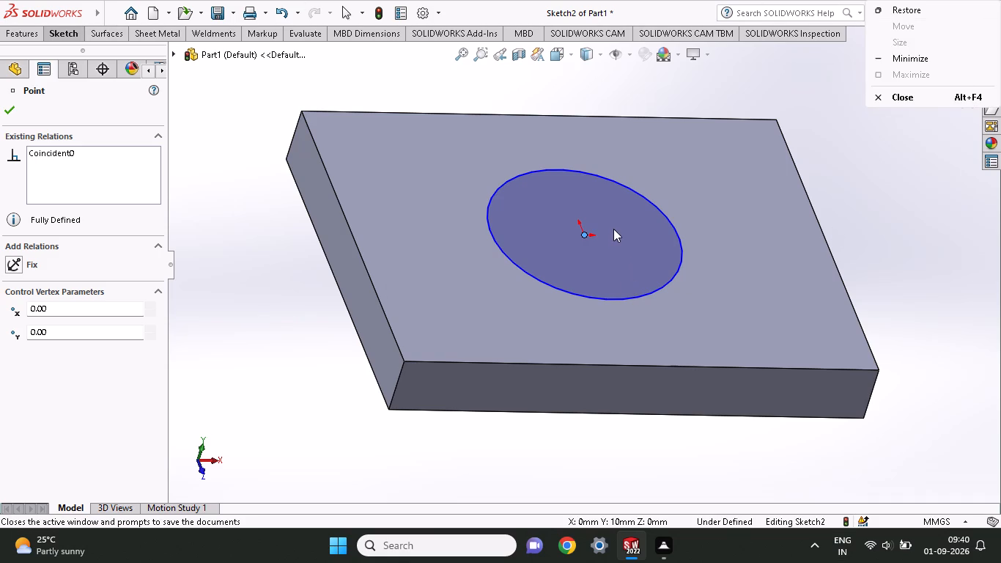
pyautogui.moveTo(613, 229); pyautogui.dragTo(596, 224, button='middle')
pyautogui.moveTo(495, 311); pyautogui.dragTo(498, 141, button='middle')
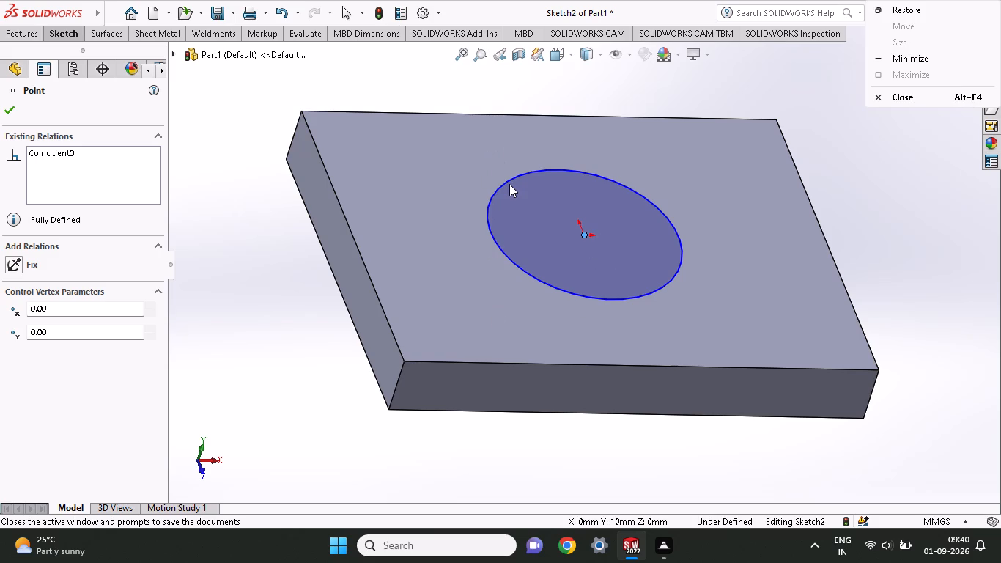
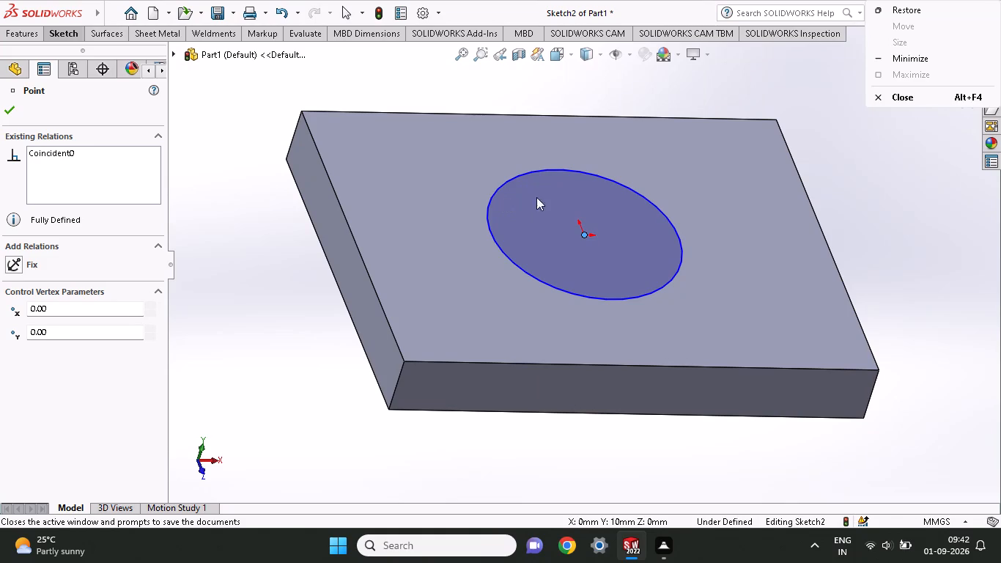
# Examine the rectangular block and the sketched circle on its top face from several angles.
pyautogui.moveTo(558, 194); pyautogui.dragTo(561, 163, button='middle')
pyautogui.click(4, 109)
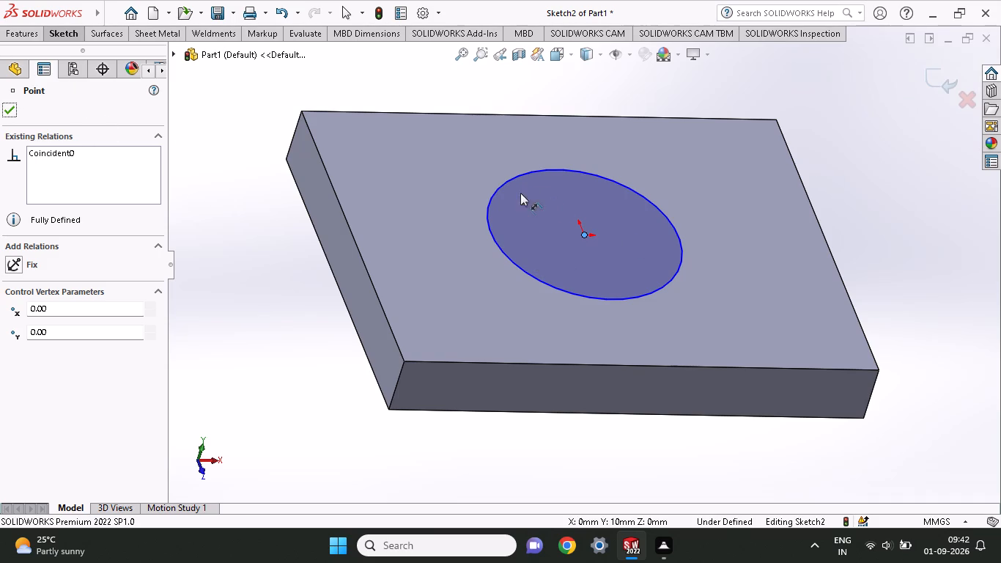
pyautogui.moveTo(393, 304); pyautogui.dragTo(421, 218, button='middle')
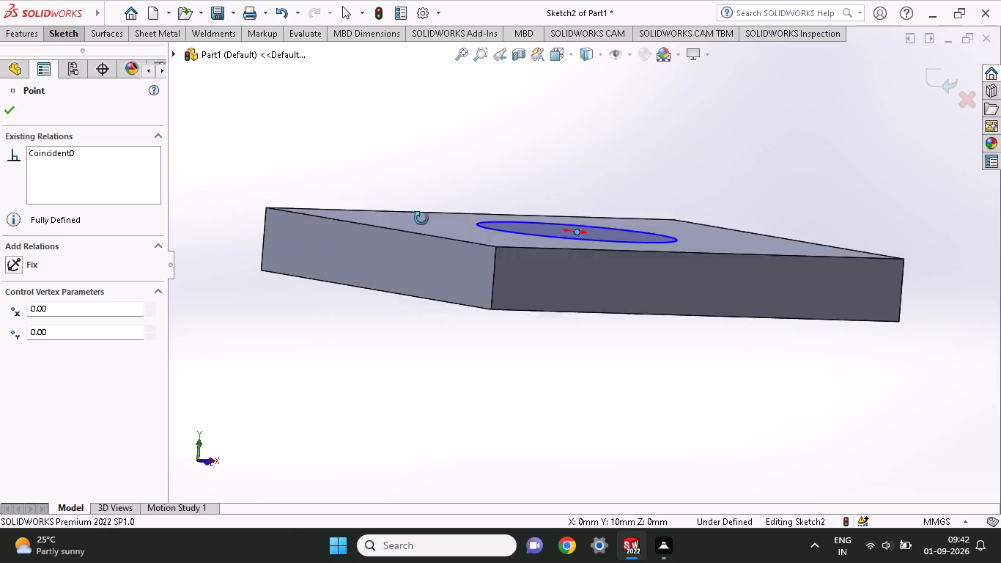
pyautogui.moveTo(421, 218); pyautogui.dragTo(414, 224, button='middle')
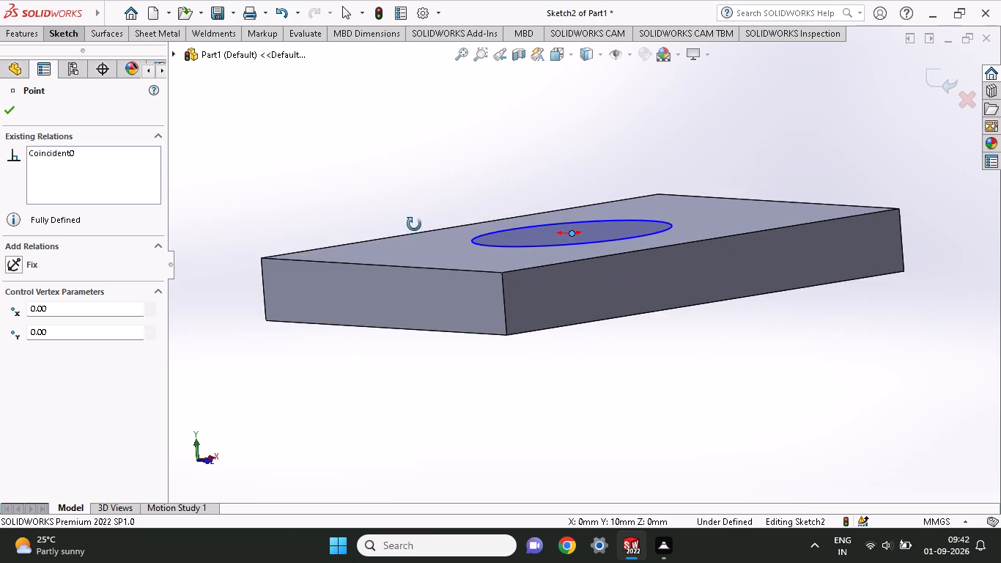
pyautogui.moveTo(414, 224); pyautogui.dragTo(389, 273, button='middle')
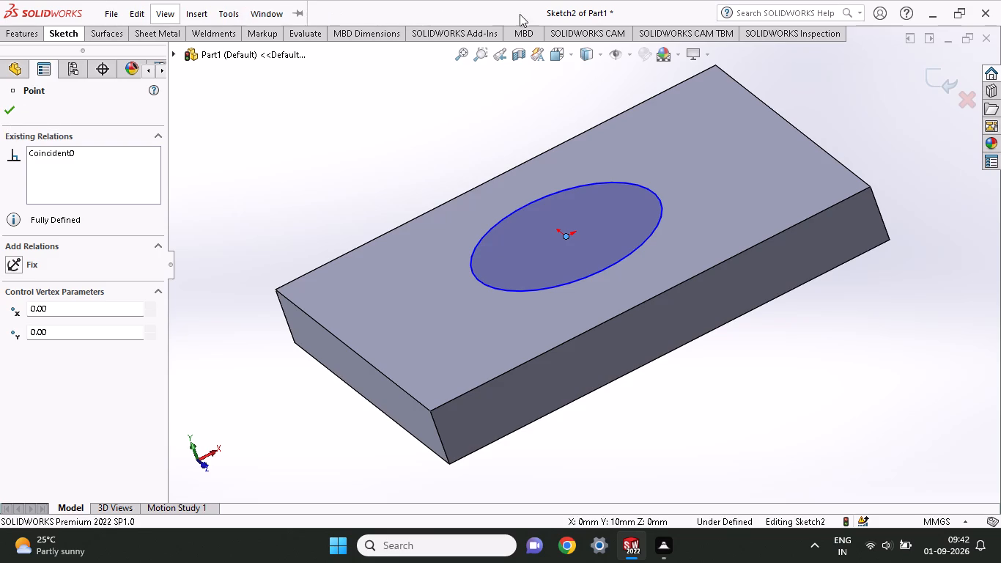
pyautogui.moveTo(632, 211); pyautogui.dragTo(534, 273, button='middle')
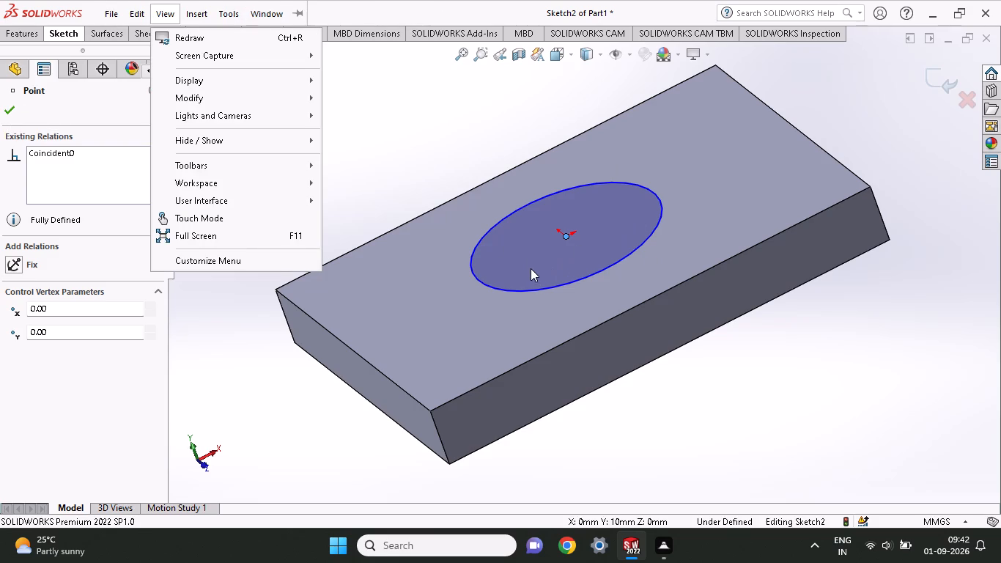
pyautogui.click(422, 177)
pyautogui.moveTo(555, 173); pyautogui.dragTo(437, 290, button='middle')
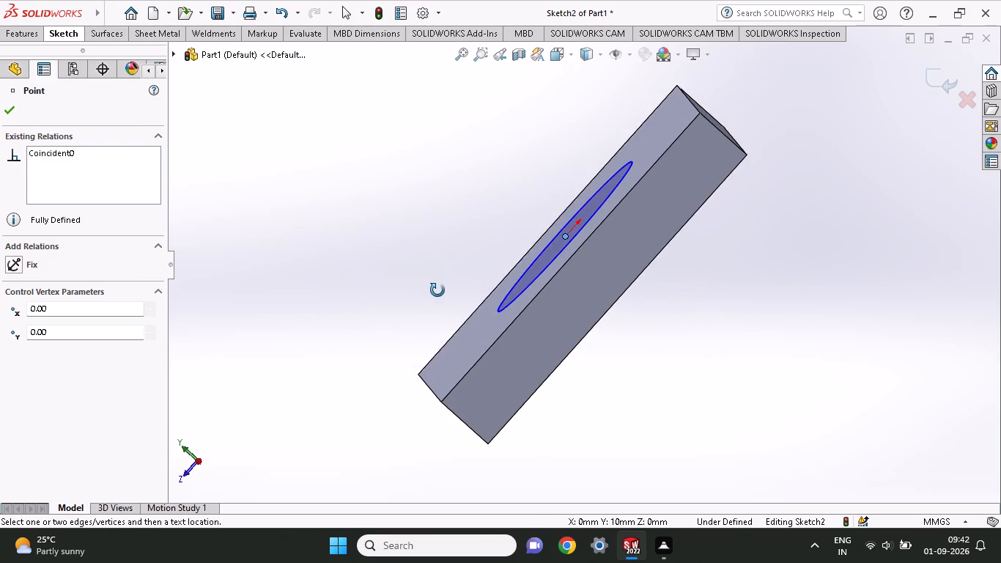
pyautogui.moveTo(437, 290); pyautogui.dragTo(550, 247, button='middle')
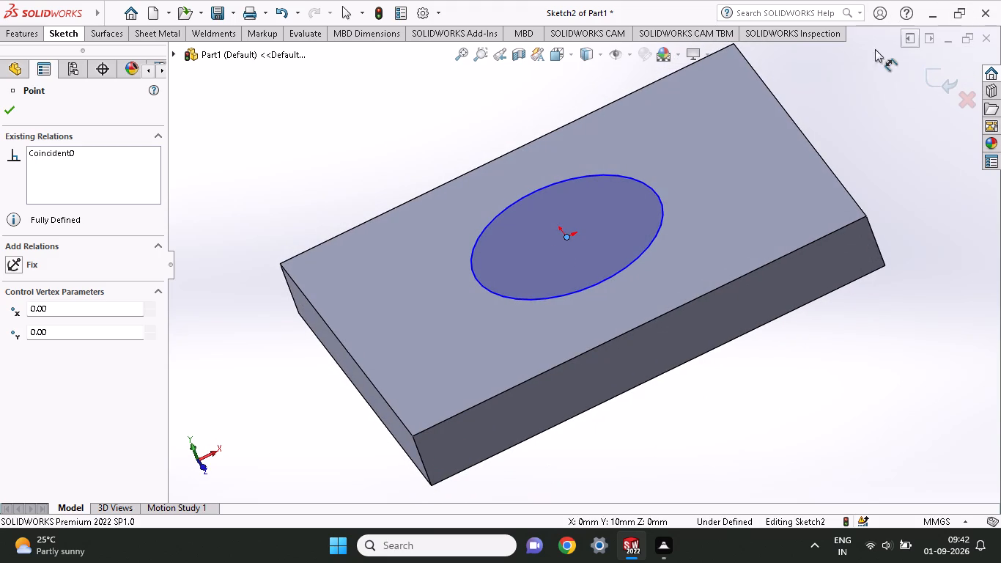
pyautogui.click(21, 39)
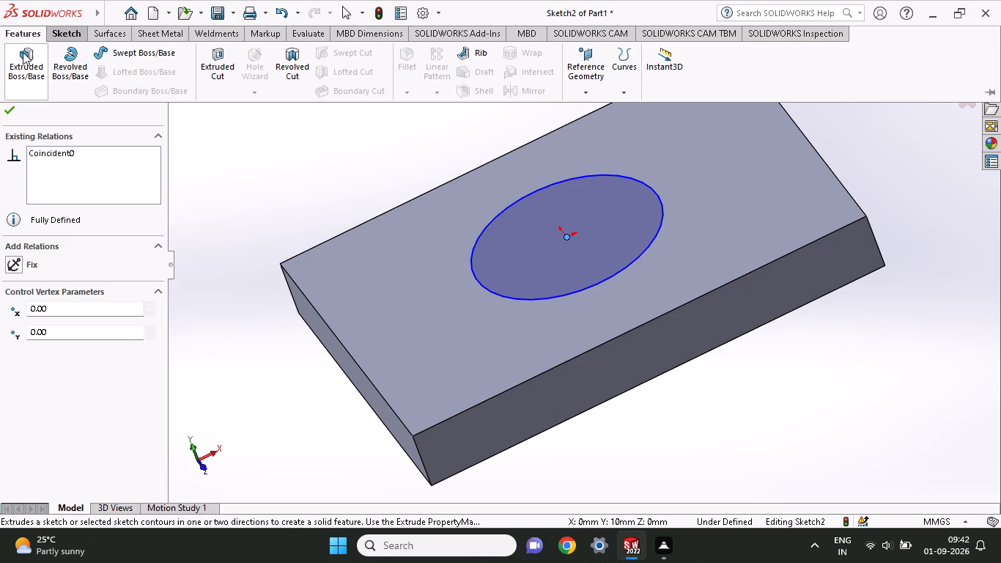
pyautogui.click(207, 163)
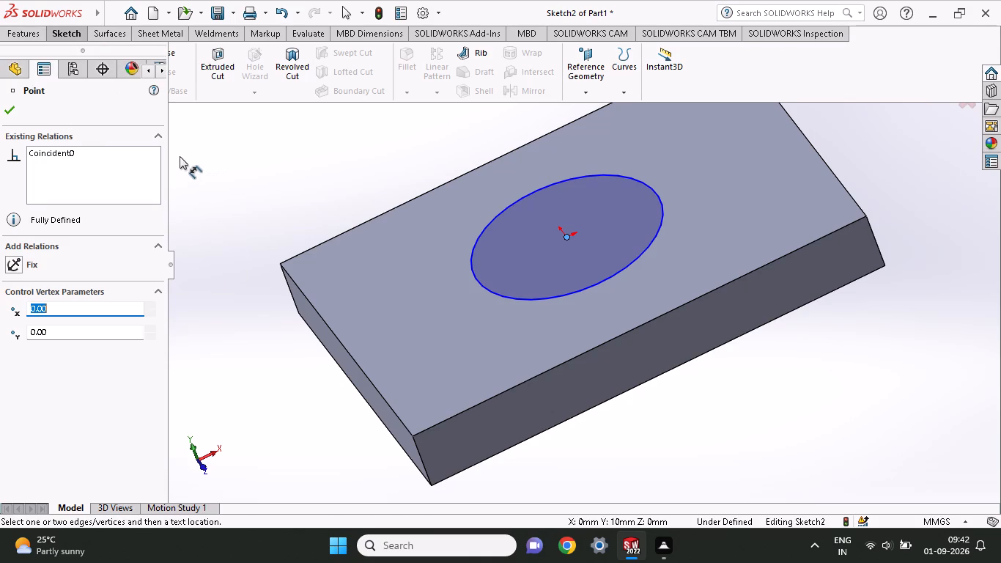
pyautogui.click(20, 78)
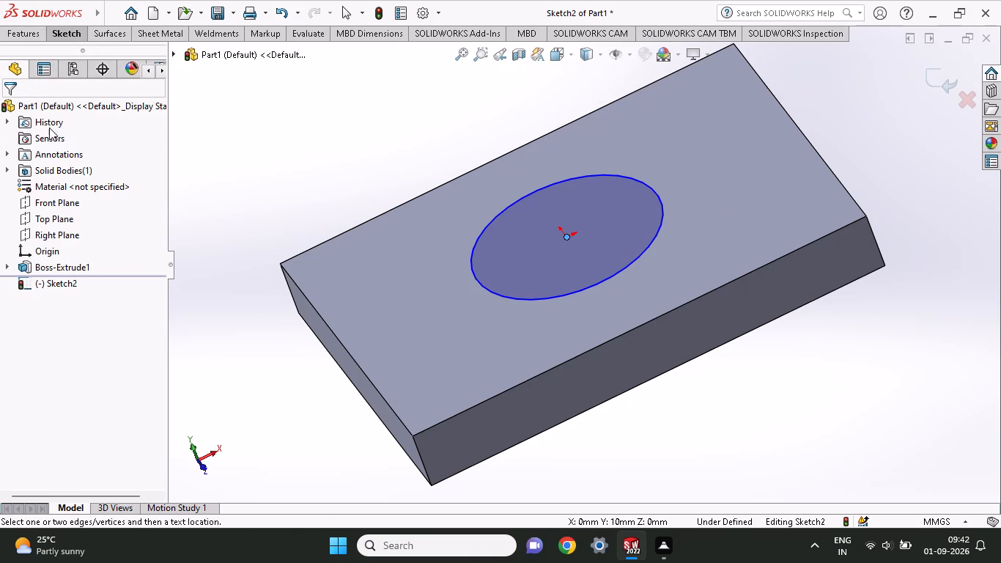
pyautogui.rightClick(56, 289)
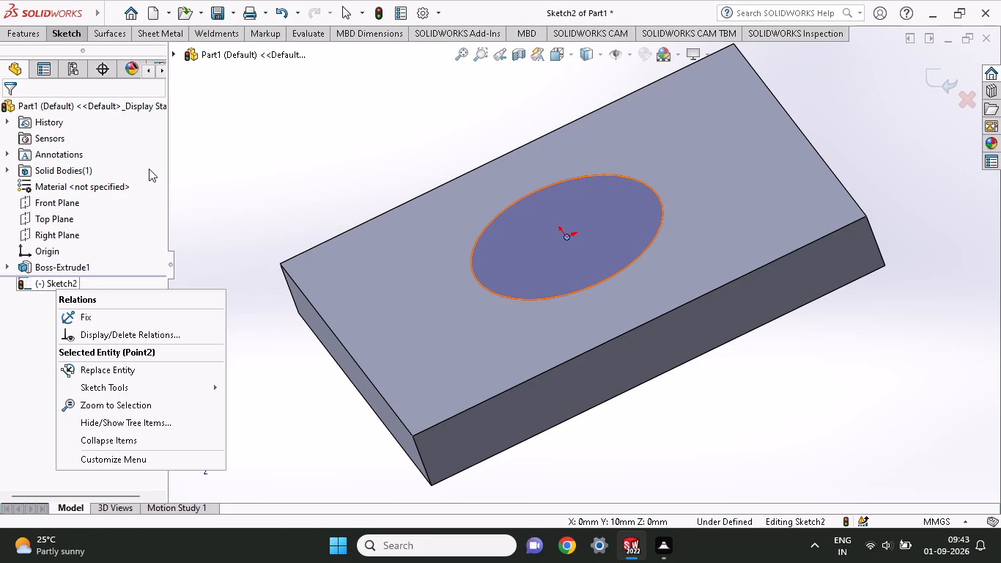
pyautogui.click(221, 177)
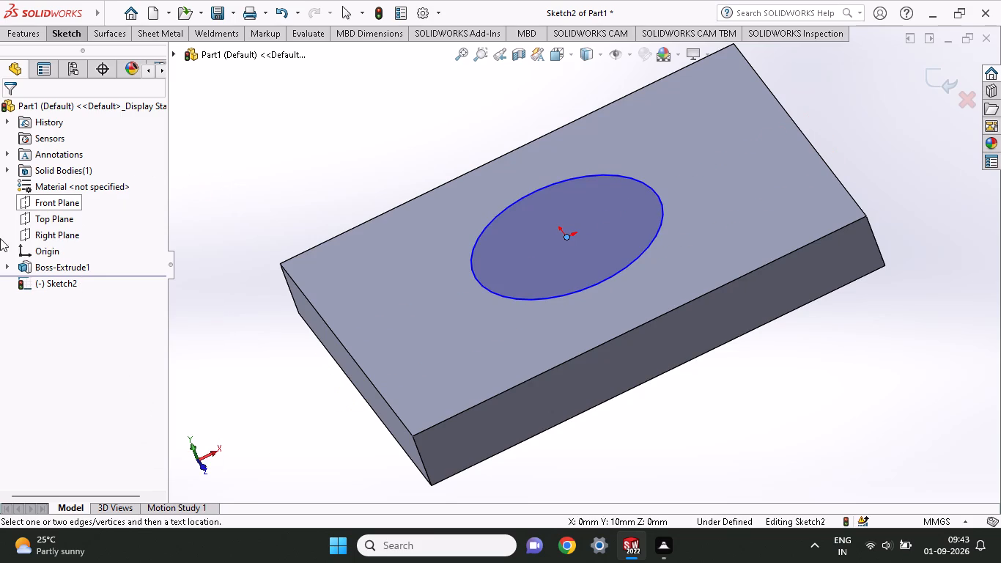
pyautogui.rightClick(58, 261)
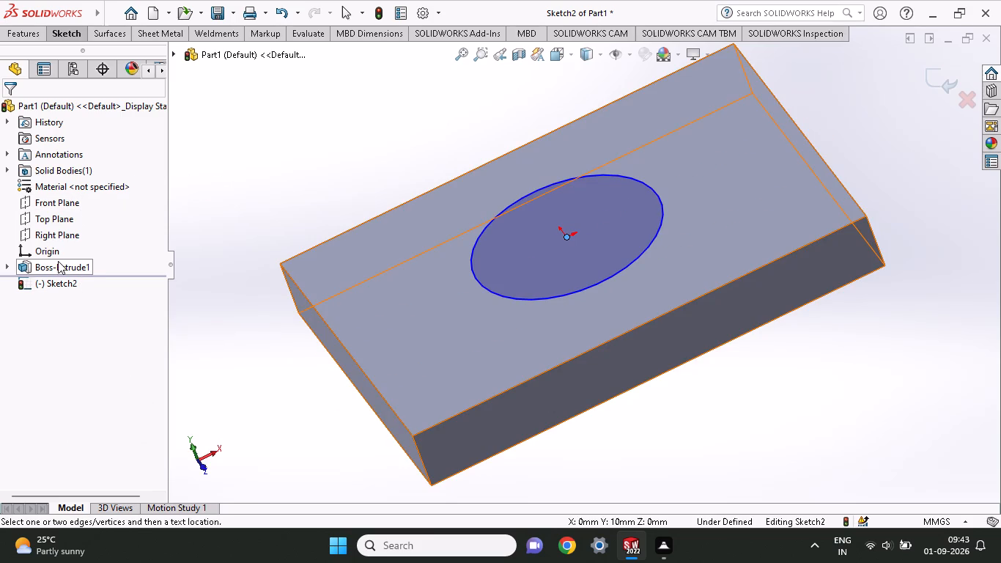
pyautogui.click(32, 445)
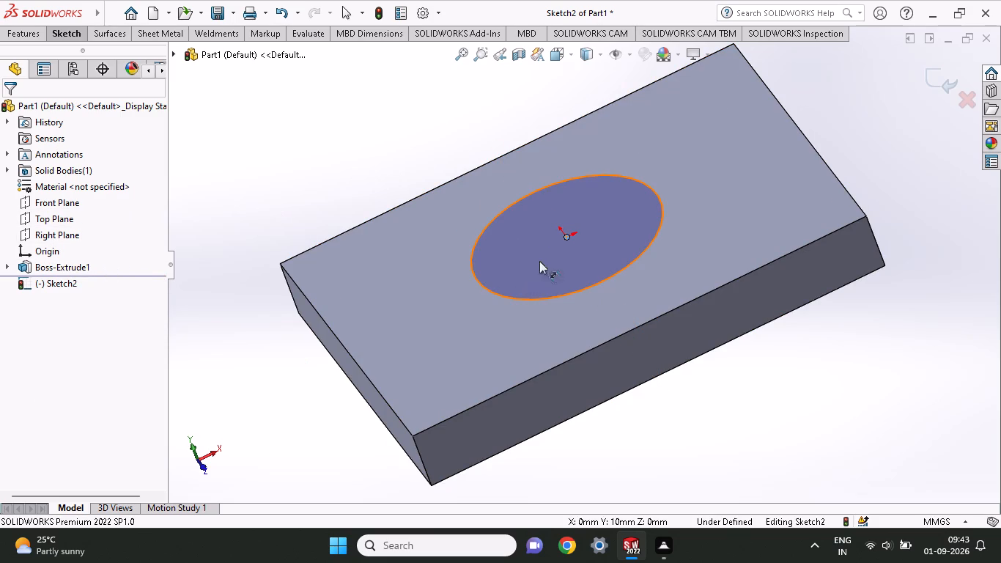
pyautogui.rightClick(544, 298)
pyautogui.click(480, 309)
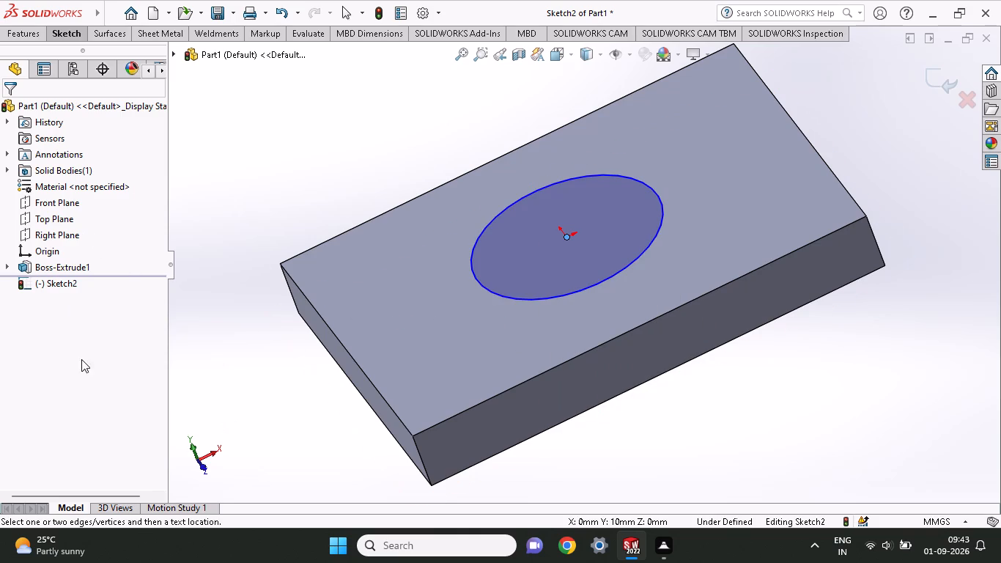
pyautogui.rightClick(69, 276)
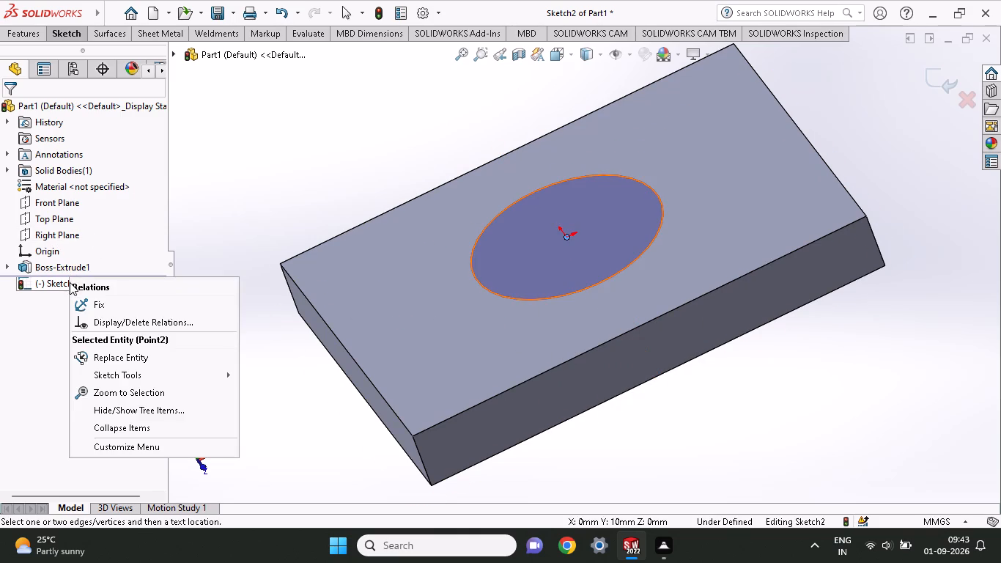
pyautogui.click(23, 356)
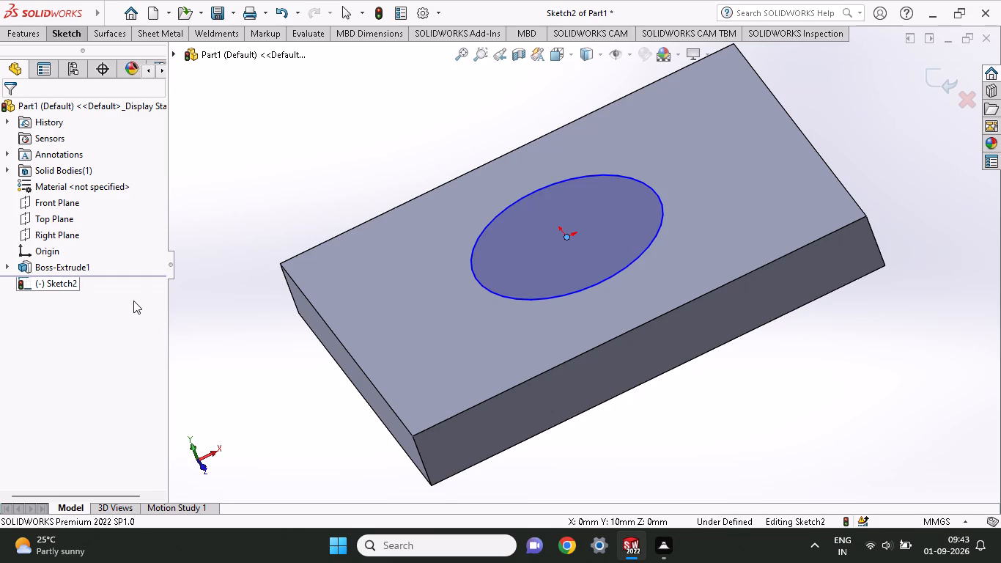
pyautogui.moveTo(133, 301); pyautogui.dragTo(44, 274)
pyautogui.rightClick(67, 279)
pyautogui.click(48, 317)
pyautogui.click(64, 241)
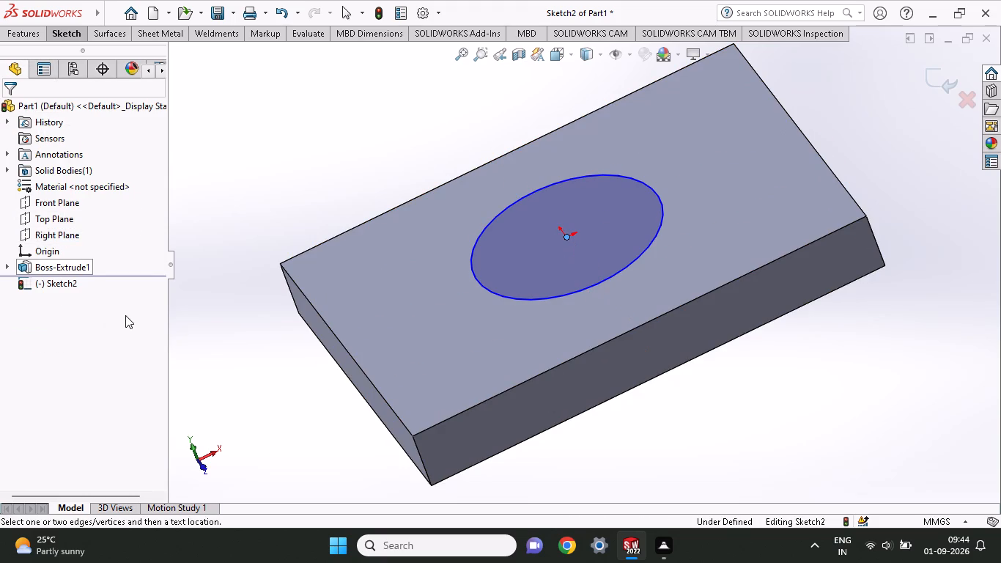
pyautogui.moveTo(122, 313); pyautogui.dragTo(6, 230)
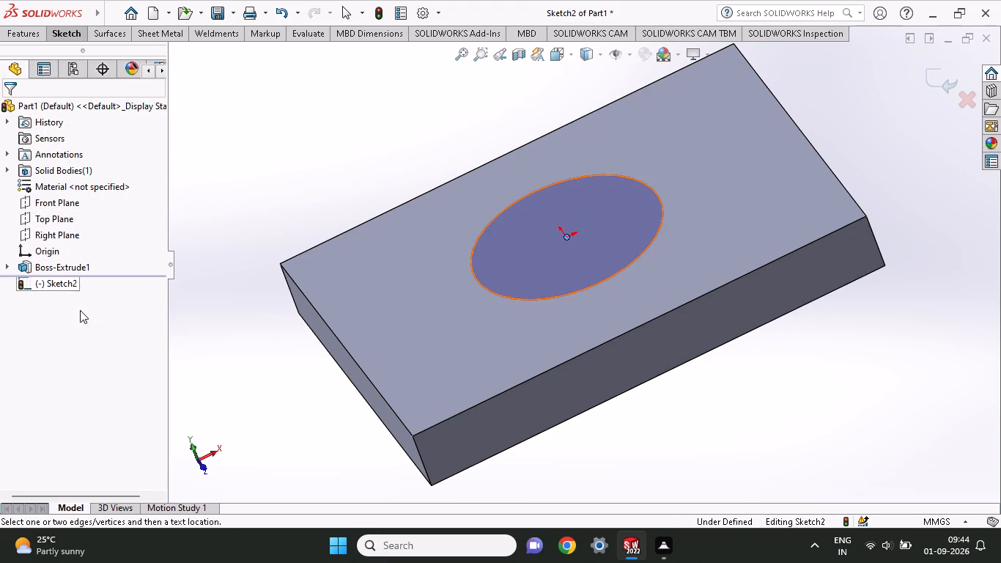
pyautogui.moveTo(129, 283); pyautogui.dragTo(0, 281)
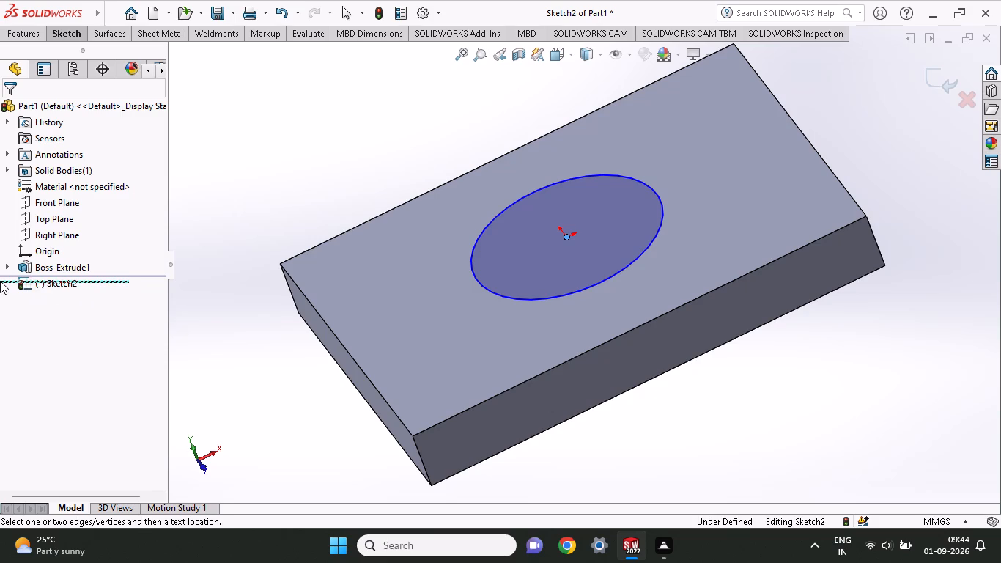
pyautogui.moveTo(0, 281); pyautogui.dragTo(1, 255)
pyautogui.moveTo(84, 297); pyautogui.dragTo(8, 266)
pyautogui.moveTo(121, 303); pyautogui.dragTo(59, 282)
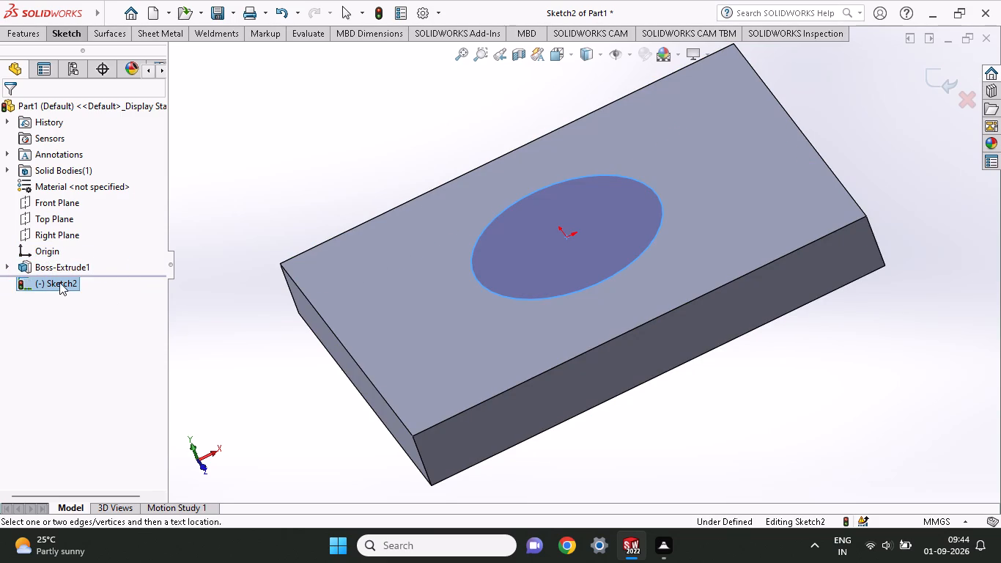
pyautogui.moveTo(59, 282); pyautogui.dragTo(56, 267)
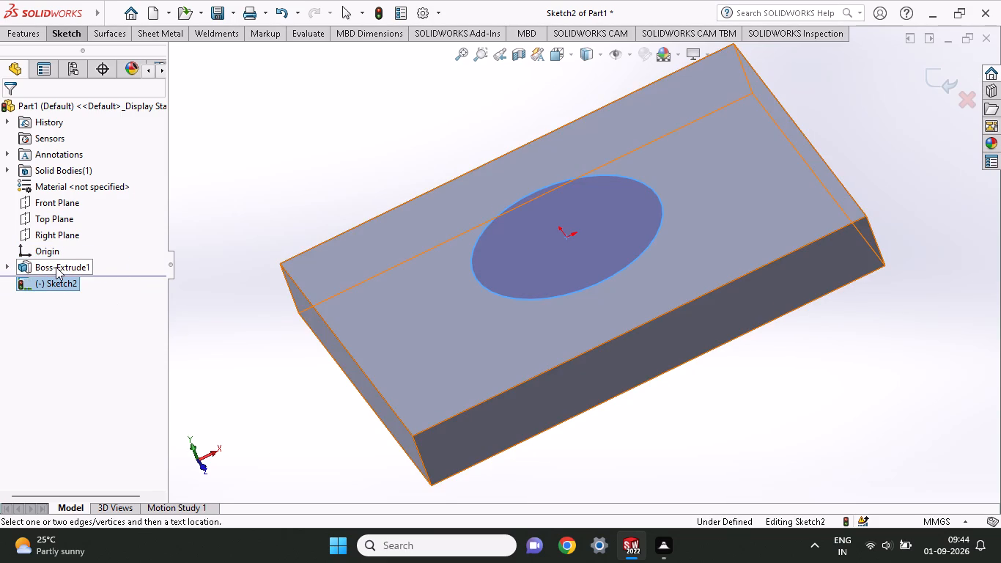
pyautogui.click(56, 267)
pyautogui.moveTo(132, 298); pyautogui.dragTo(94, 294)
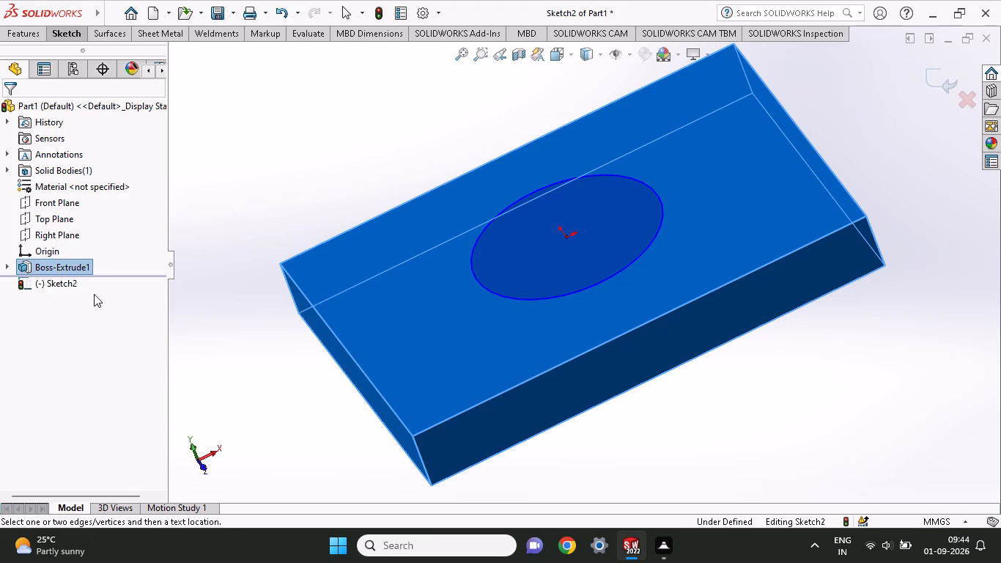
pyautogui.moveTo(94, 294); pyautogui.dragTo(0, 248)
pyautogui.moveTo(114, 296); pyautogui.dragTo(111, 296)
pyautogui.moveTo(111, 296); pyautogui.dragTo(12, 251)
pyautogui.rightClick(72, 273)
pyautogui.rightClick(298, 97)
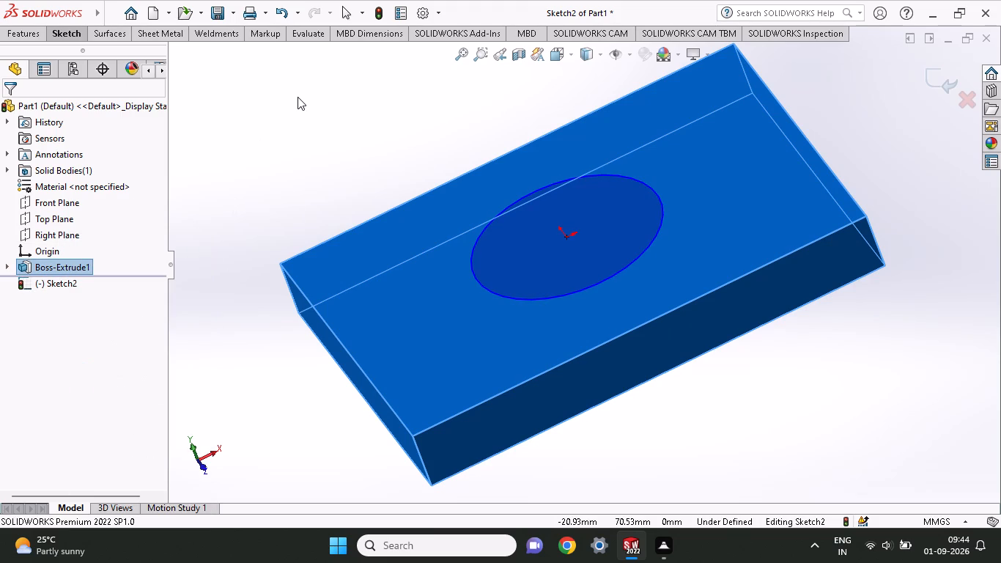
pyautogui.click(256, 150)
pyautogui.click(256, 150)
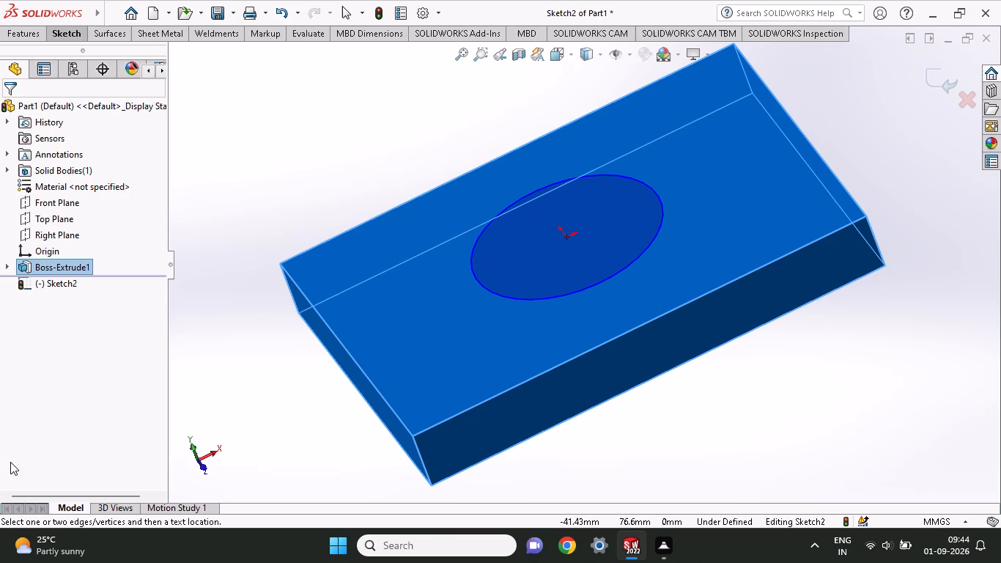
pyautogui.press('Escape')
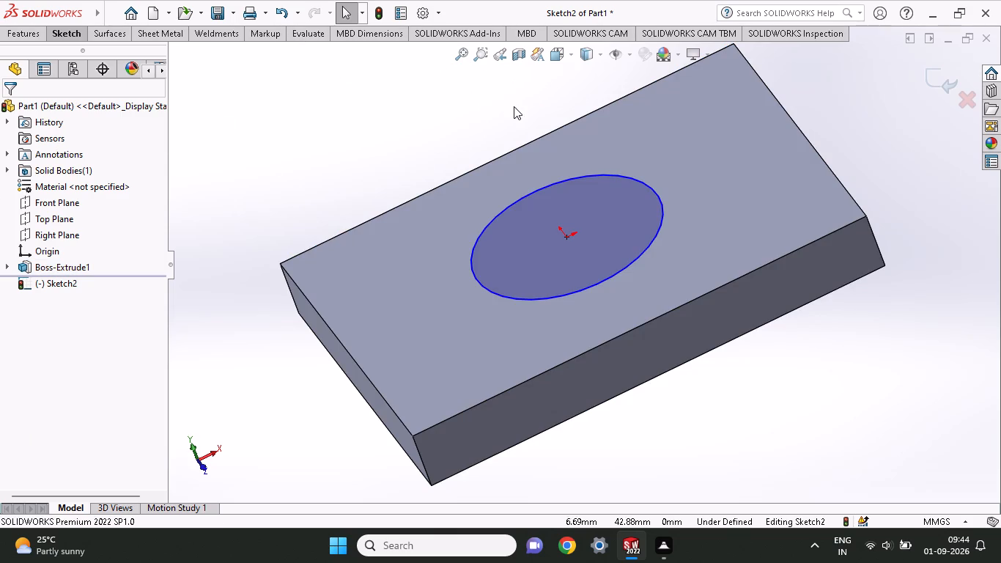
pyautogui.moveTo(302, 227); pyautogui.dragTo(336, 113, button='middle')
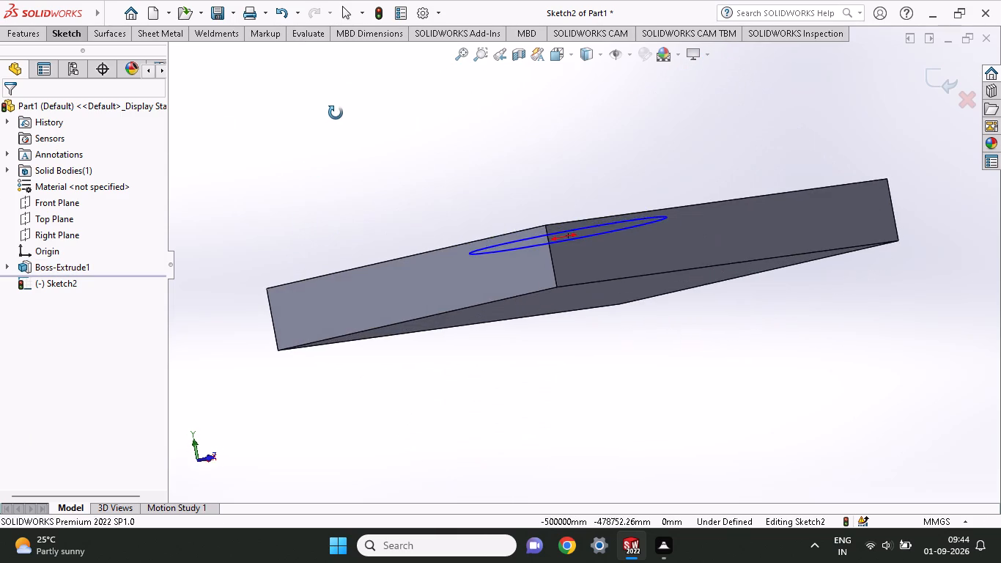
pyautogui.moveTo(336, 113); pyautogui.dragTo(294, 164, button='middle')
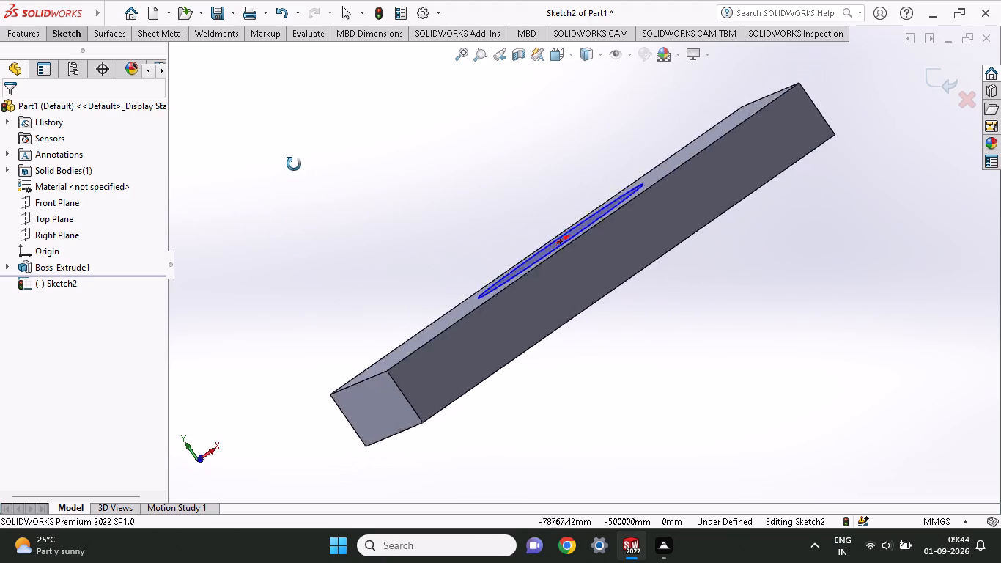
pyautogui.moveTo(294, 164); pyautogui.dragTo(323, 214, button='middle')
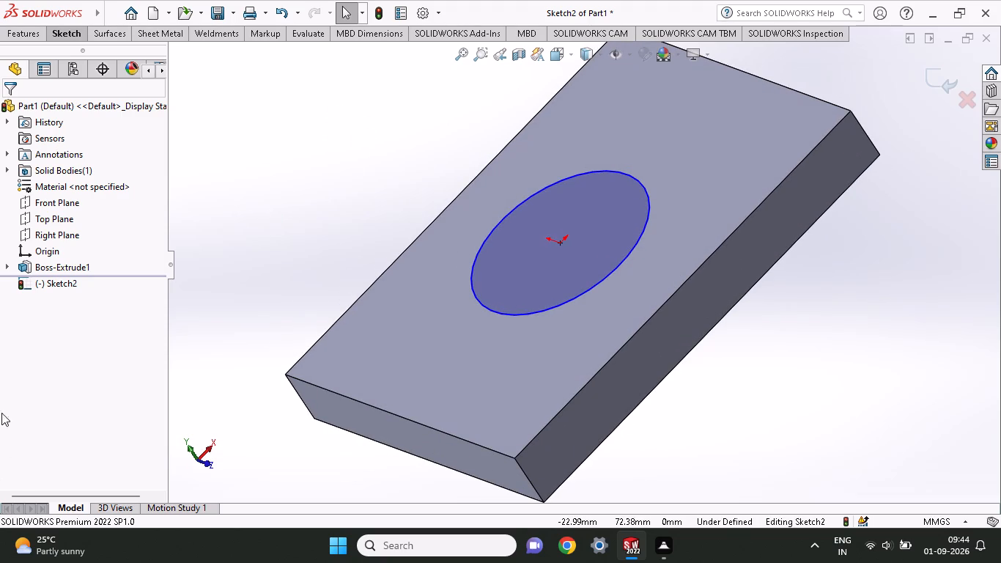
# Undo the top-face circle, its sketch and the block's extrusion, going back to editing the base rectangle sketch.
pyautogui.hotkey('ctrl', 'z')
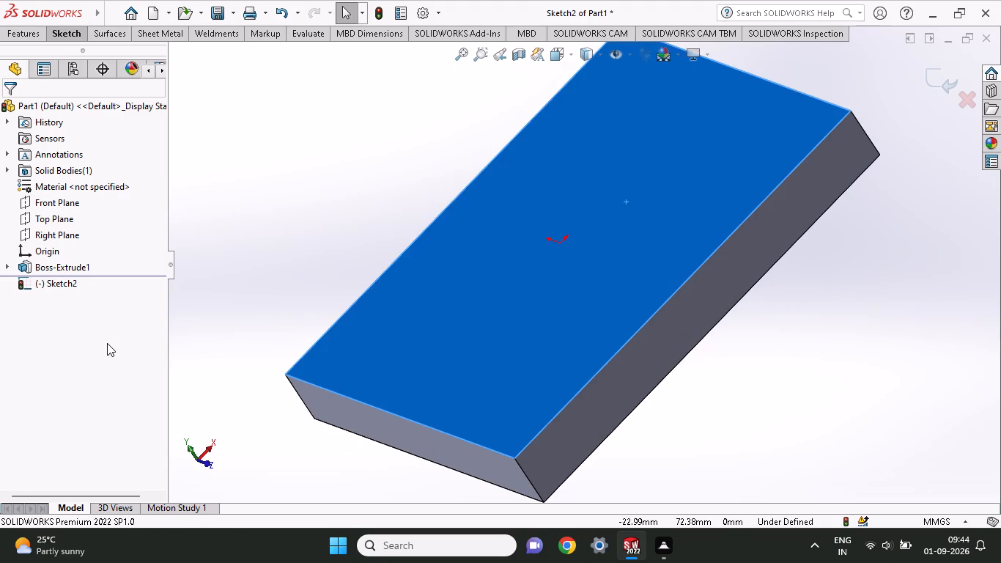
pyautogui.hotkey('ctrl', 'z')
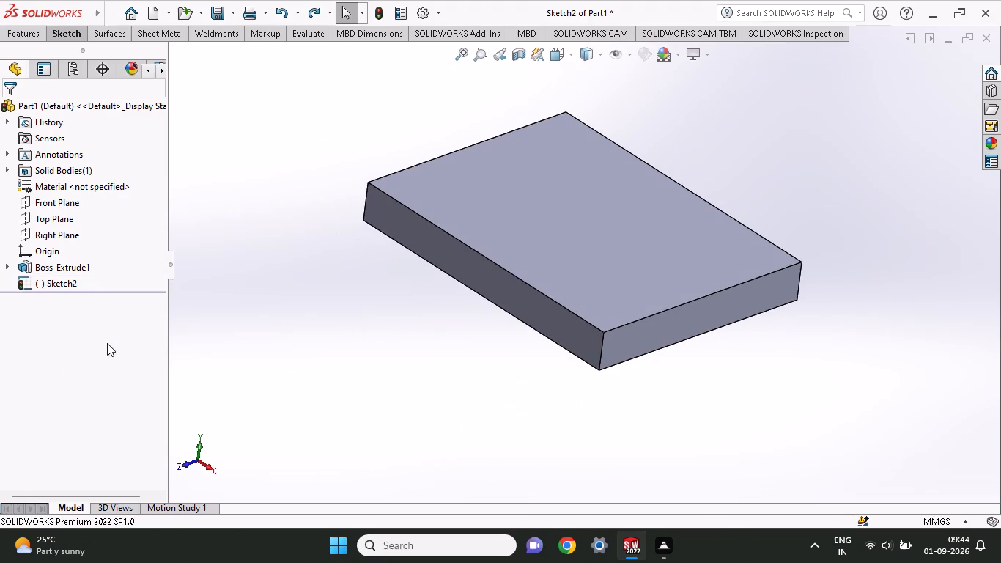
pyautogui.hotkey('ctrl', 'z')
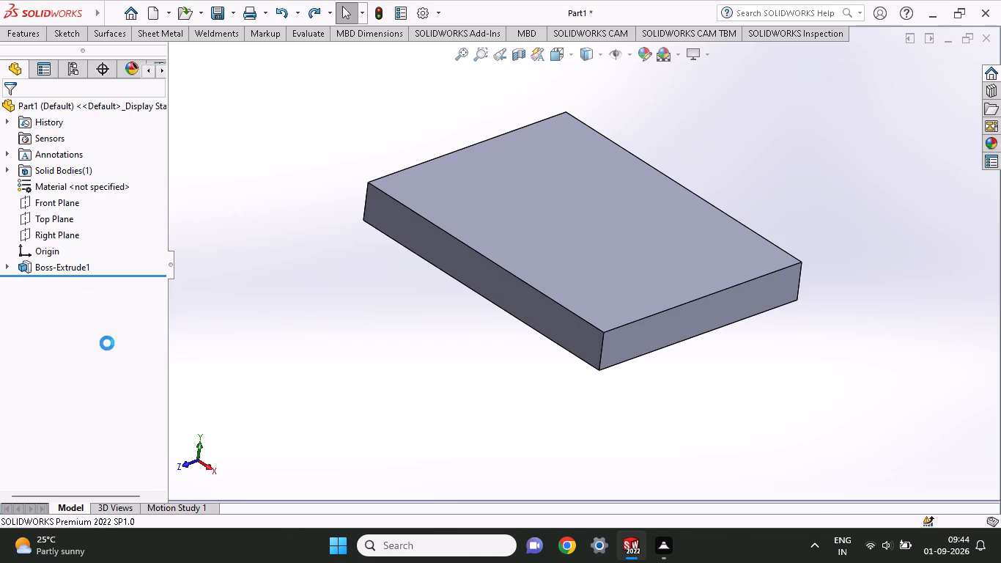
pyautogui.hotkey('ctrl', 'z')
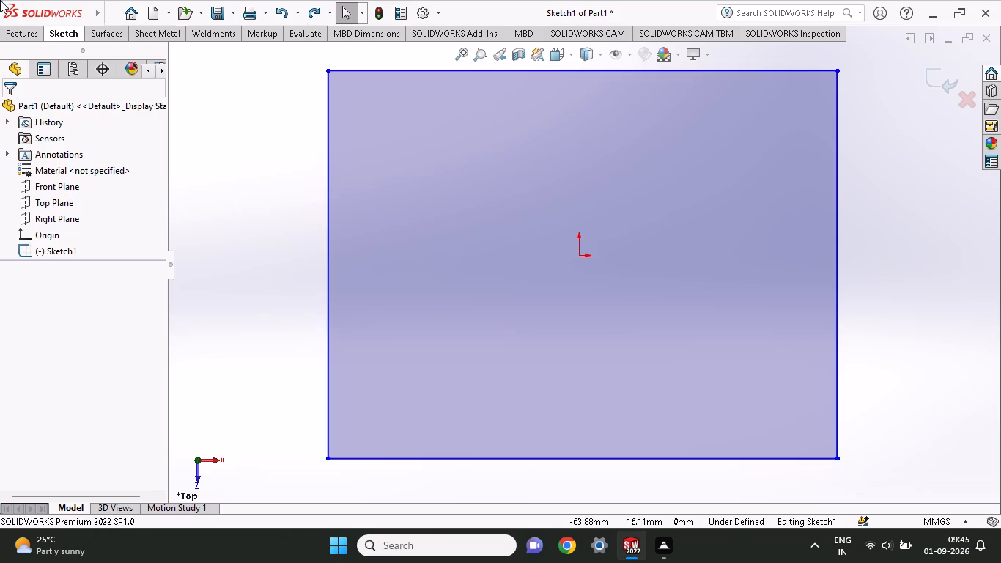
# Dimension the rectangle's bottom edge between its two lower corners and set its length to 132.5 mm.
pyautogui.click(70, 32)
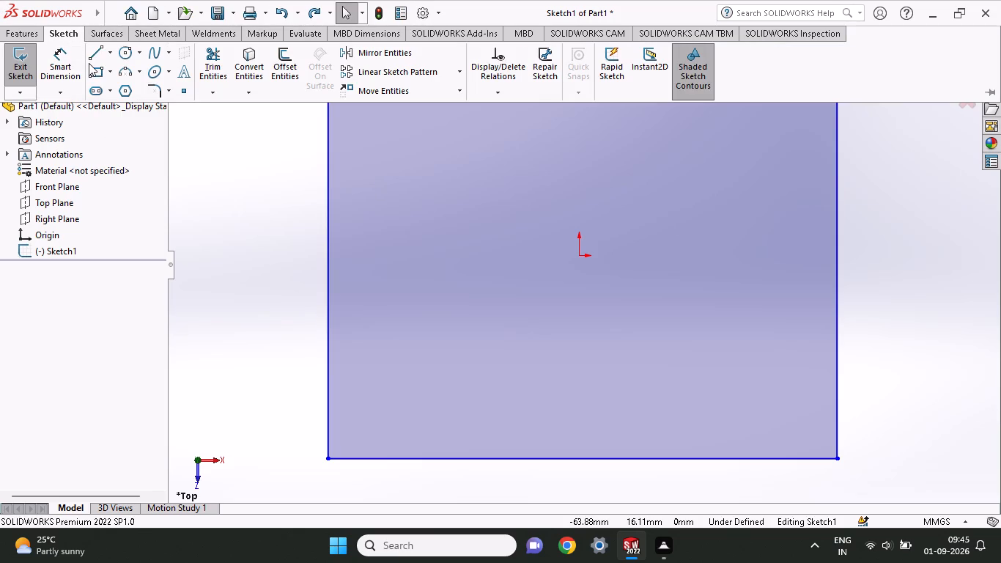
pyautogui.click(53, 57)
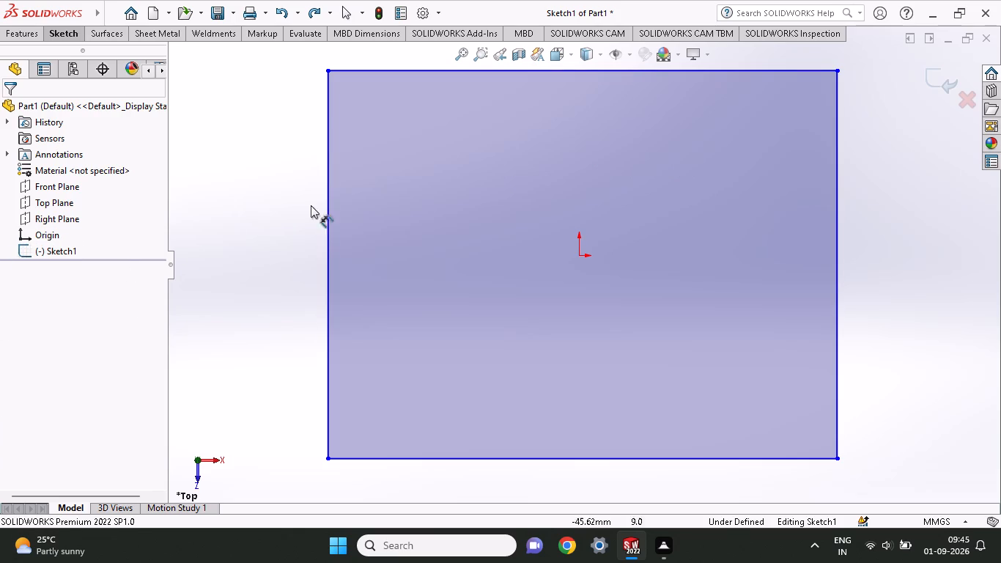
pyautogui.click(325, 457)
pyautogui.click(835, 458)
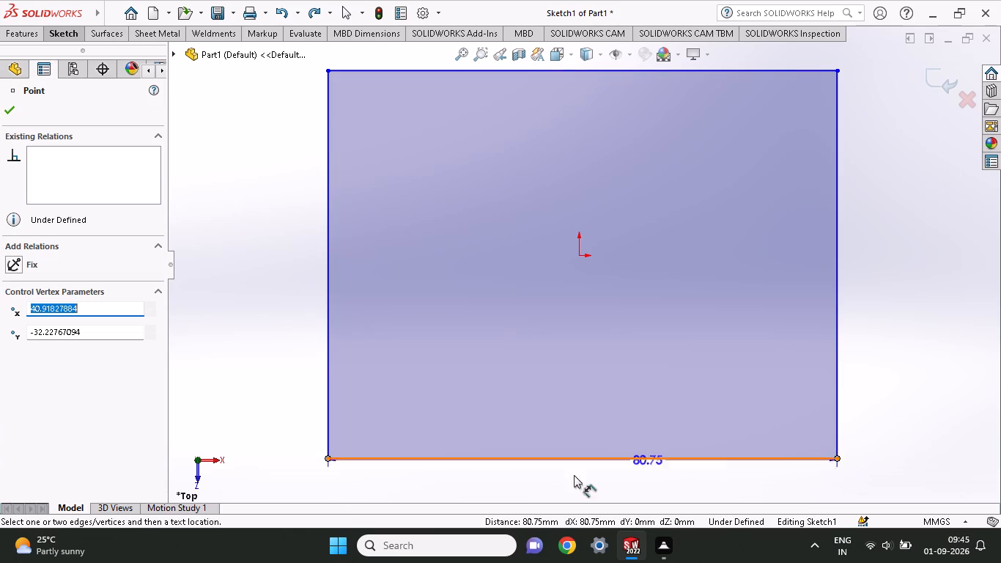
pyautogui.click(513, 490)
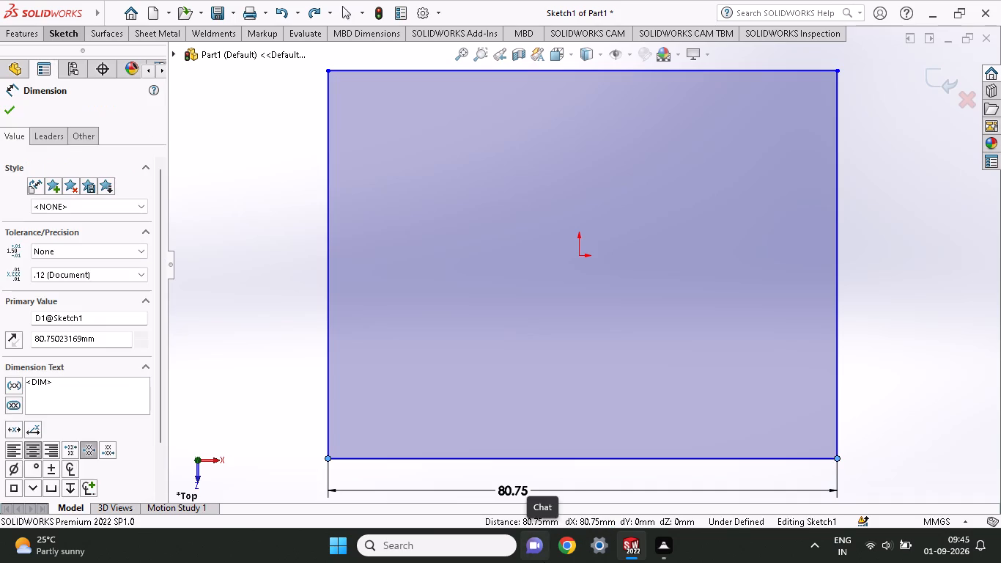
pyautogui.write('132')
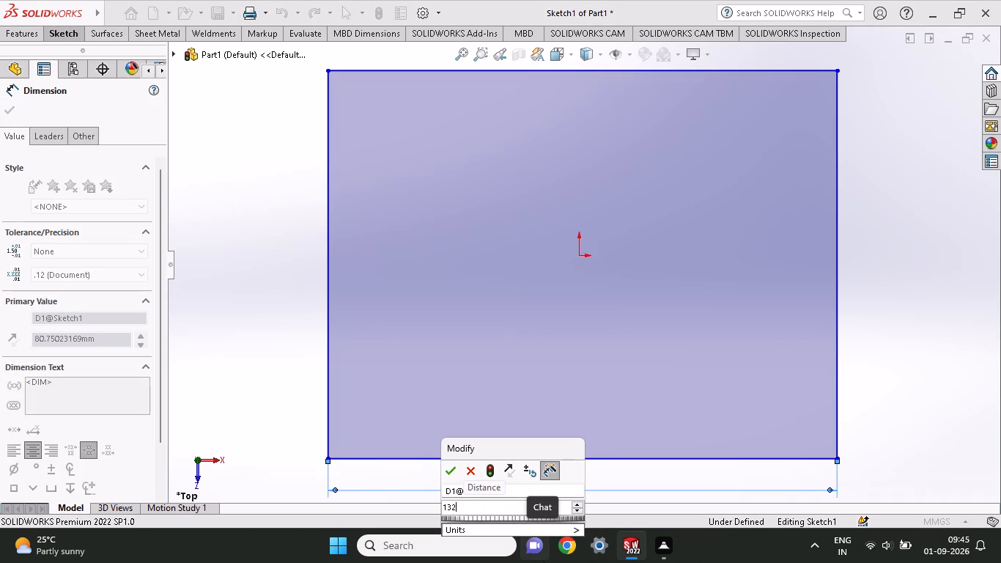
pyautogui.write('.5')
pyautogui.press('Return')
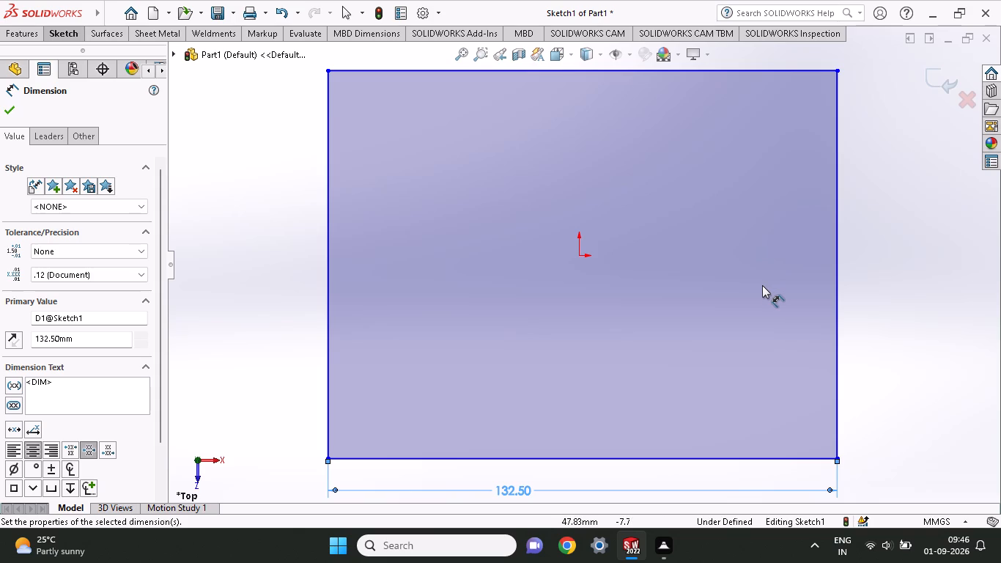
# Dimension the rectangle's left vertical edge and set its length to 120 mm.
pyautogui.click(329, 273)
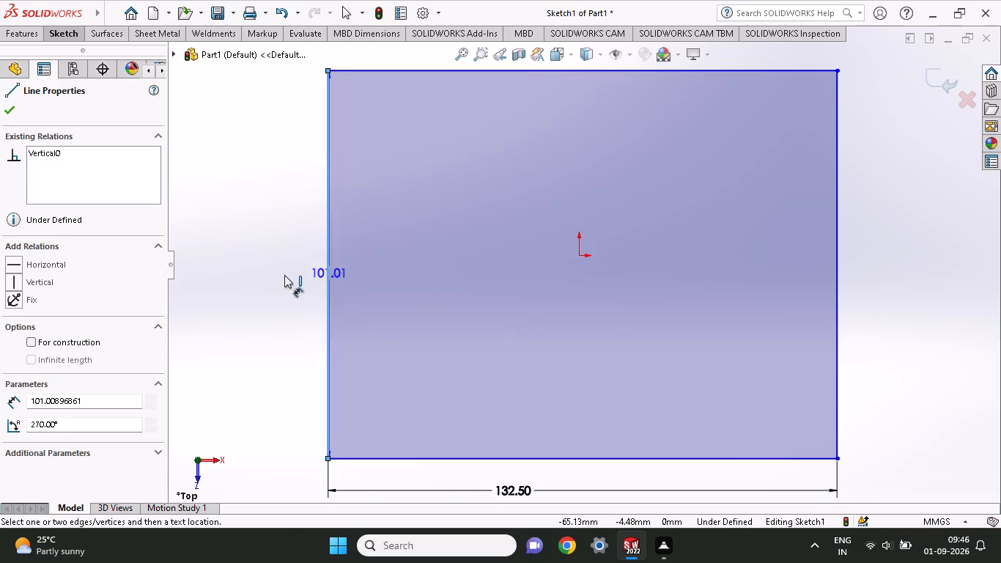
pyautogui.click(231, 284)
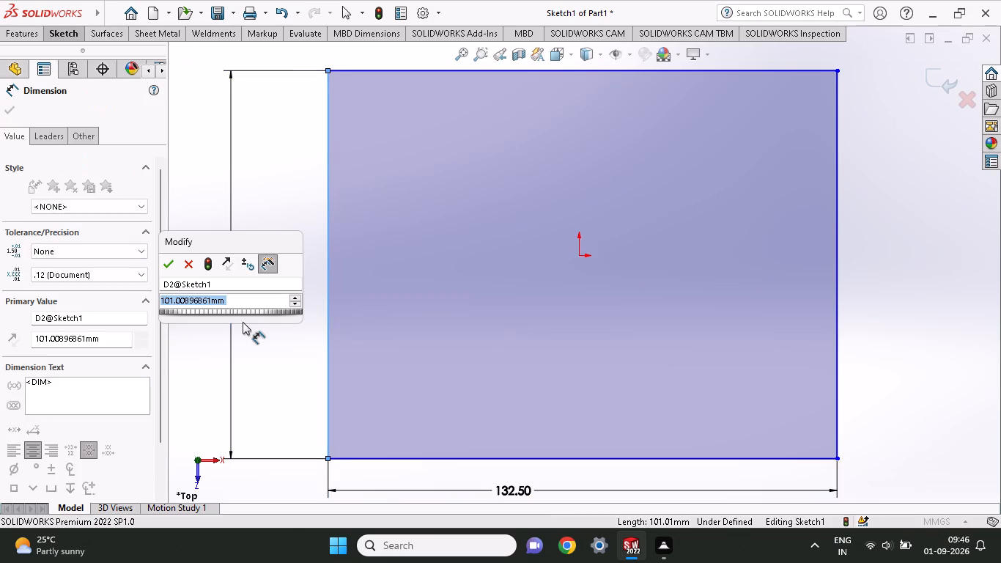
pyautogui.write('120')
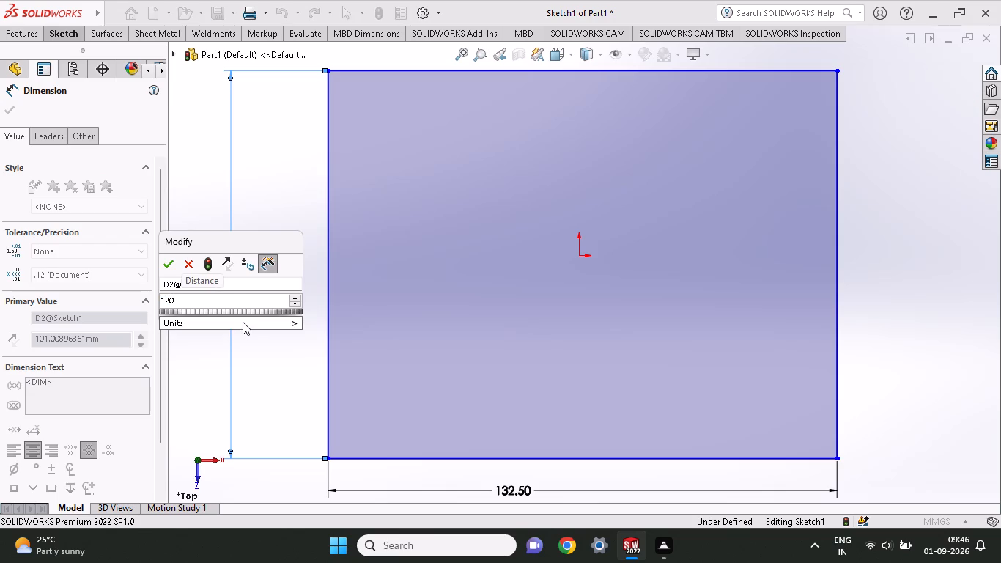
pyautogui.press('Return')
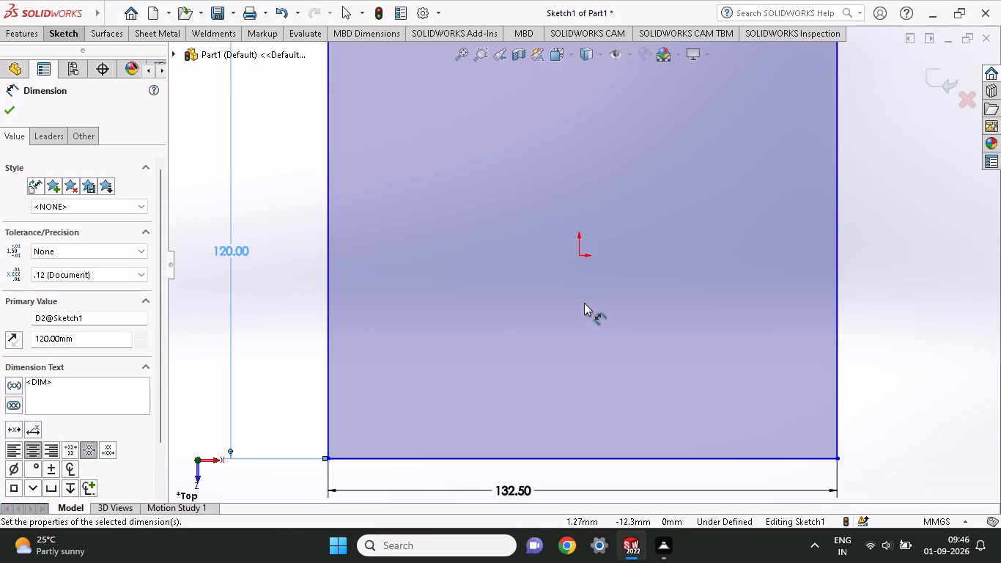
# Sketch a circle with a radius of about 24 mm centred on the rectangle's lower-right corner.
pyautogui.keyDown('ctrl'); pyautogui.scroll(2, 667, 254); pyautogui.keyUp('ctrl')
pyautogui.keyDown('ctrl'); pyautogui.scroll(-3, 665, 254); pyautogui.keyUp('ctrl')
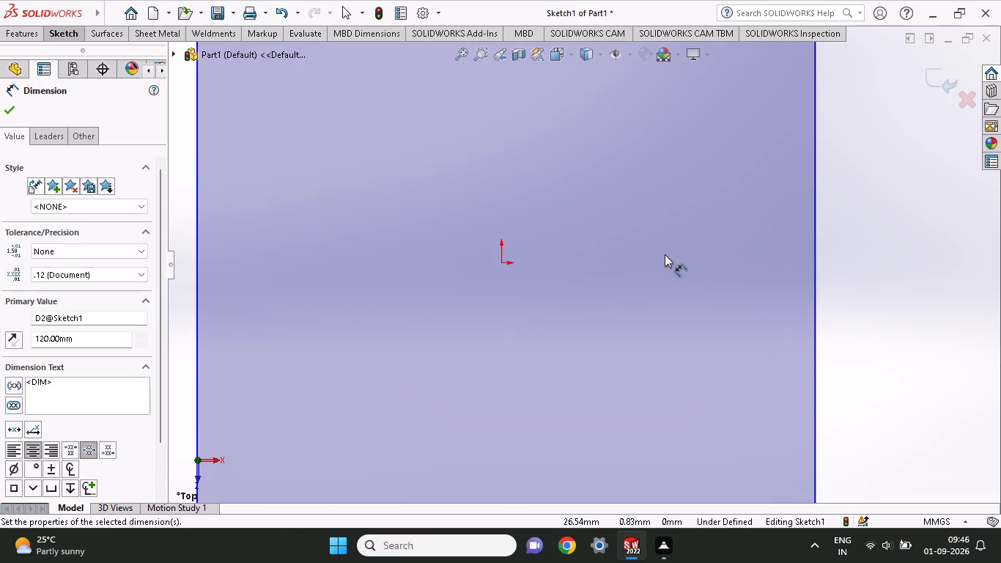
pyautogui.keyDown('ctrl'); pyautogui.scroll(3, 665, 254); pyautogui.keyUp('ctrl')
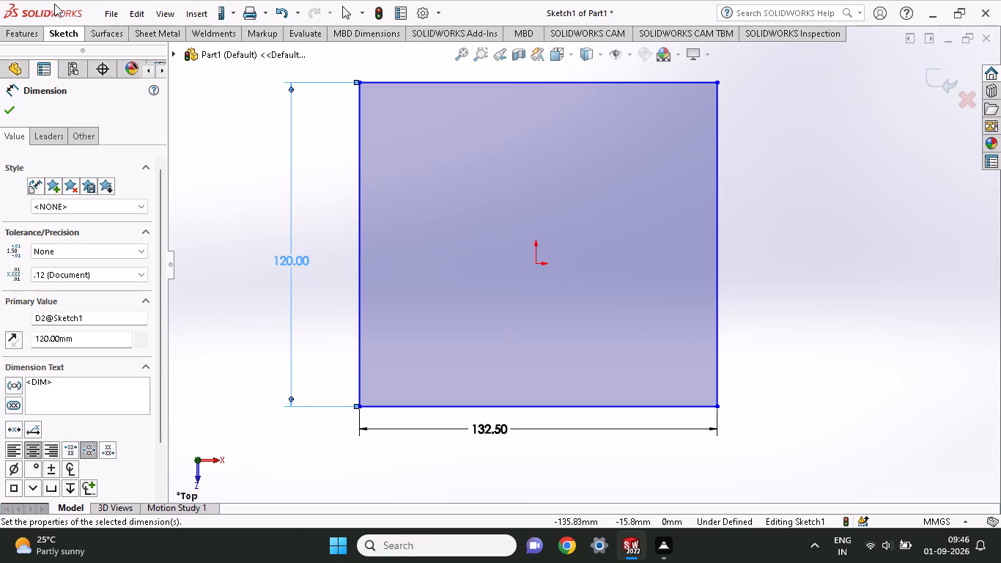
pyautogui.click(51, 35)
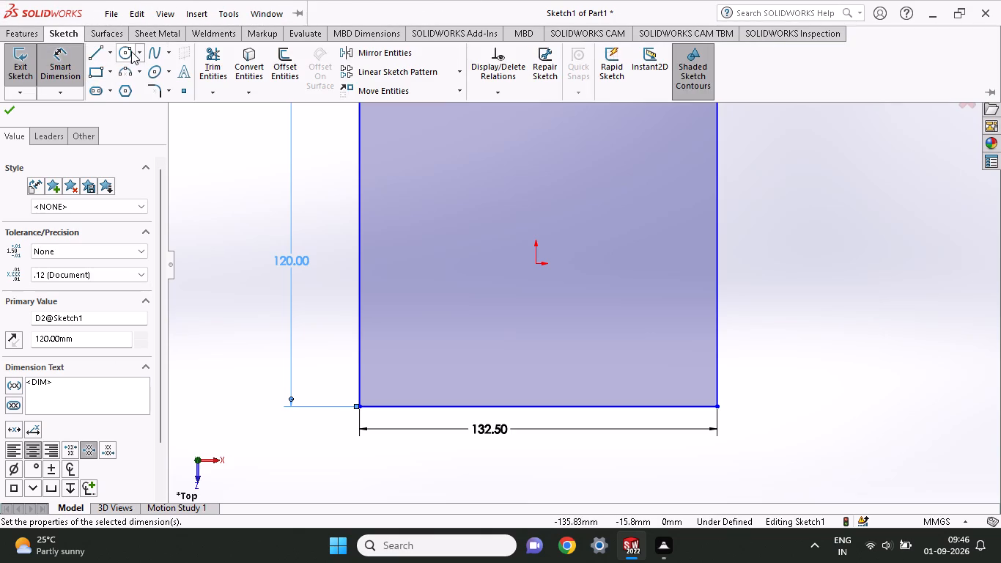
pyautogui.click(130, 54)
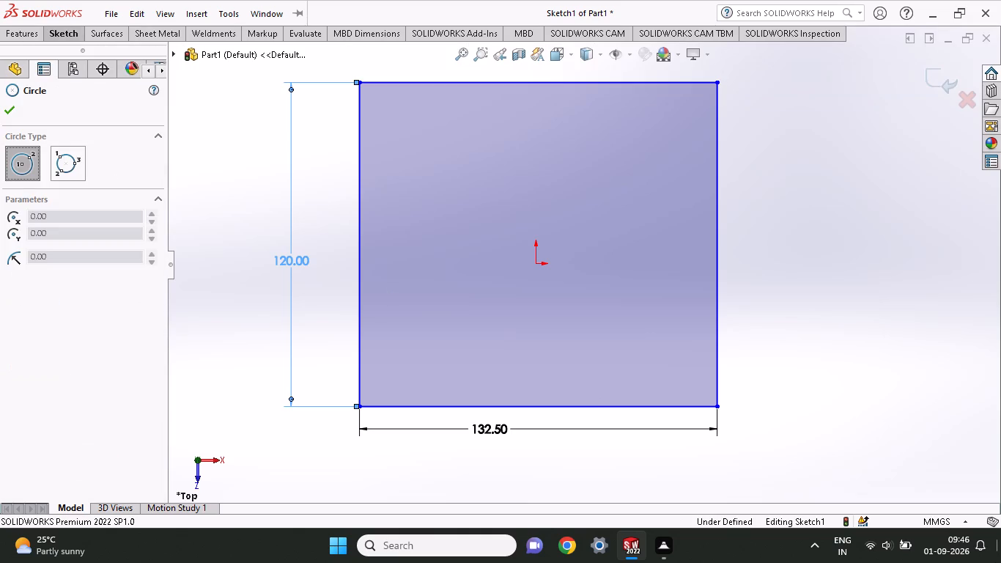
pyautogui.click(717, 408)
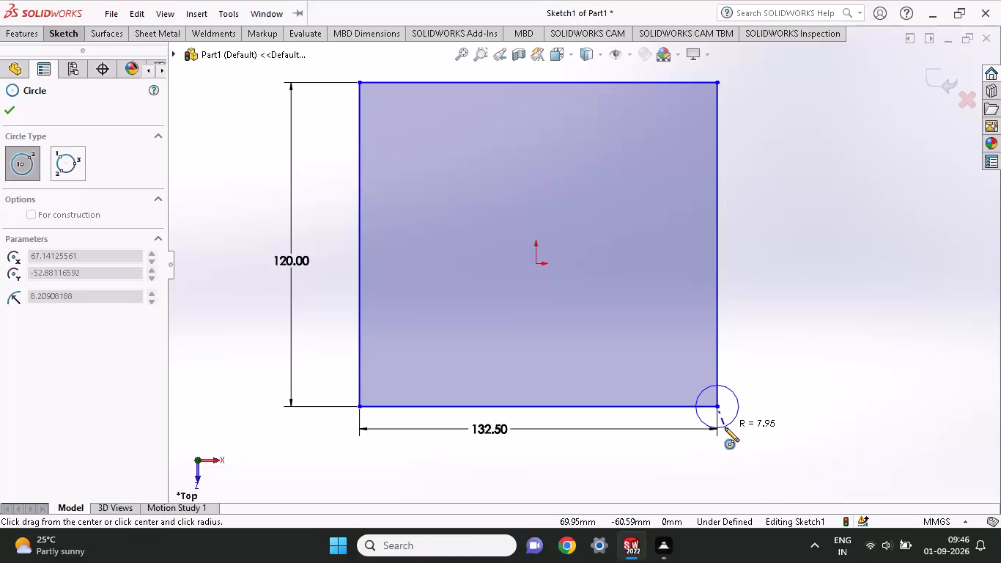
pyautogui.click(740, 467)
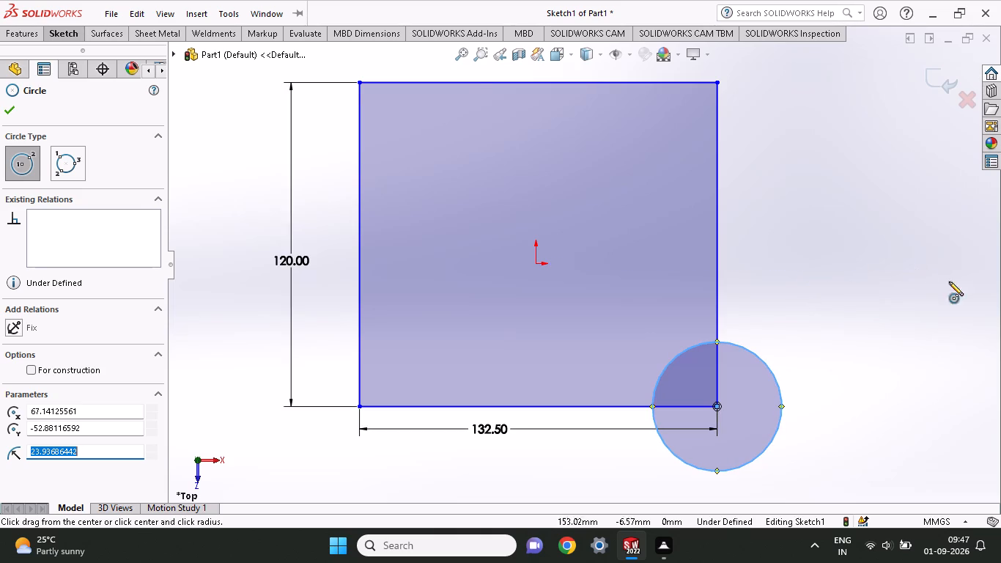
# Dimension the corner circle's diameter and set it to 36+36, giving 72 mm.
pyautogui.click(70, 27)
pyautogui.click(67, 52)
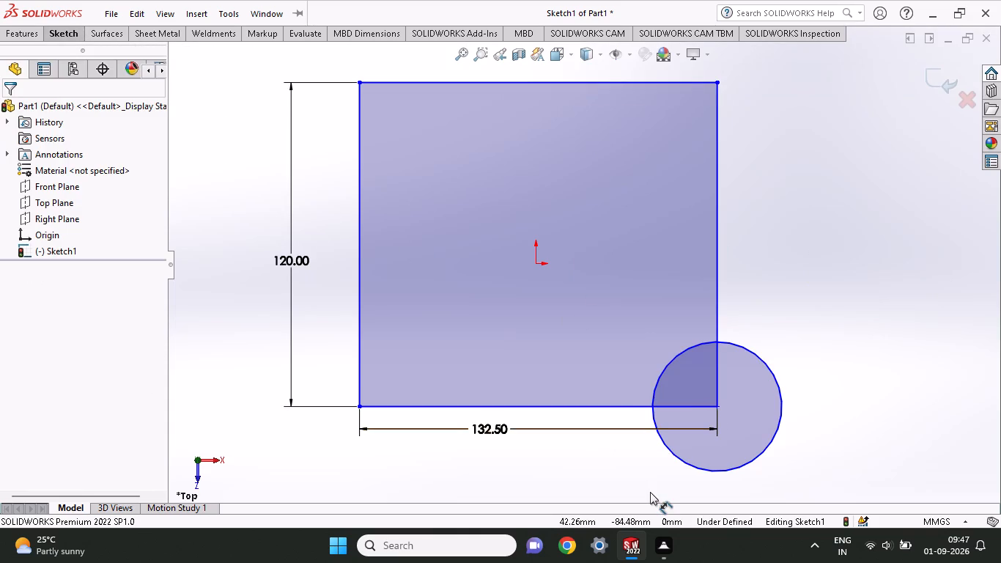
pyautogui.click(683, 463)
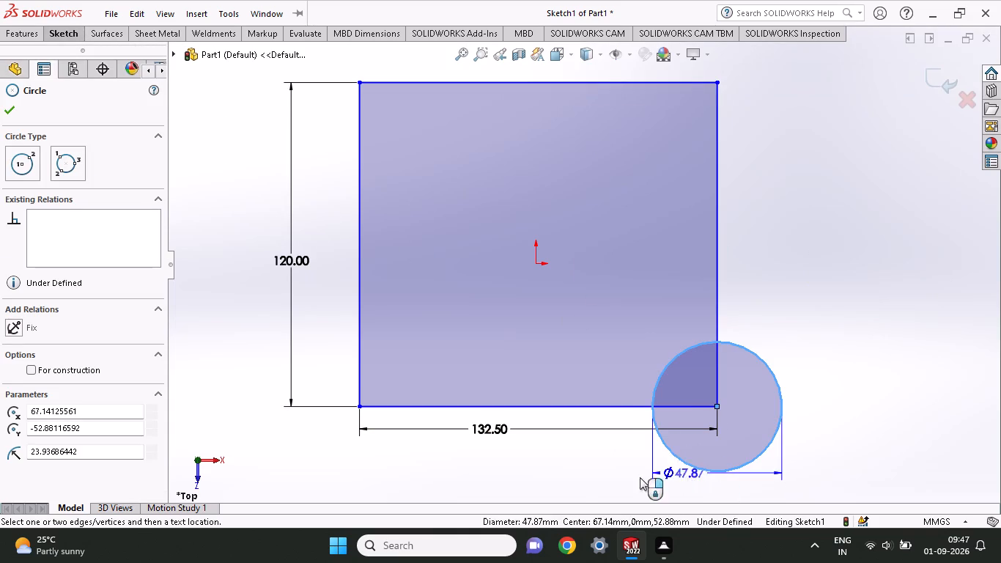
pyautogui.click(584, 479)
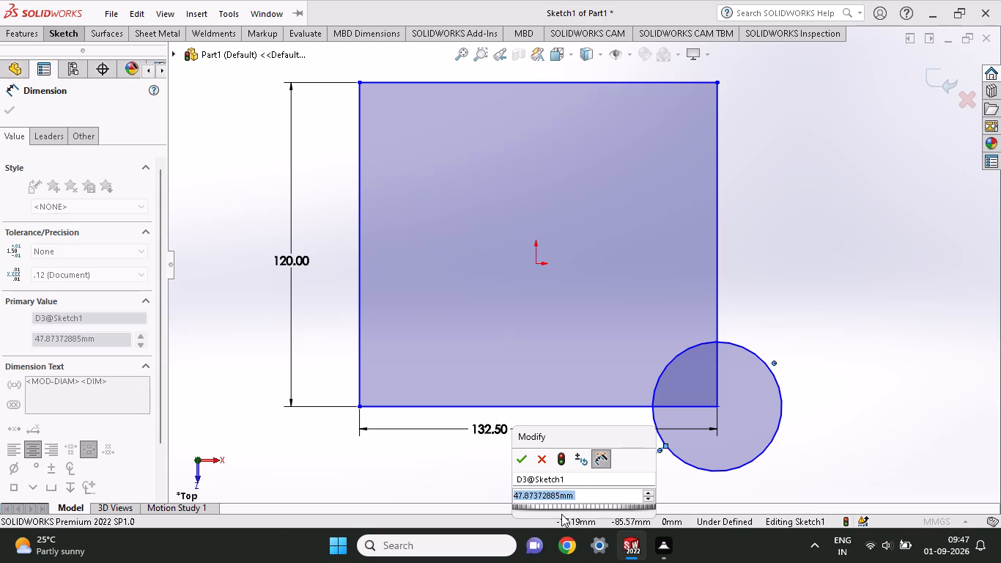
pyautogui.write('36')
pyautogui.press('+')
pyautogui.write('36')
pyautogui.press('Return')
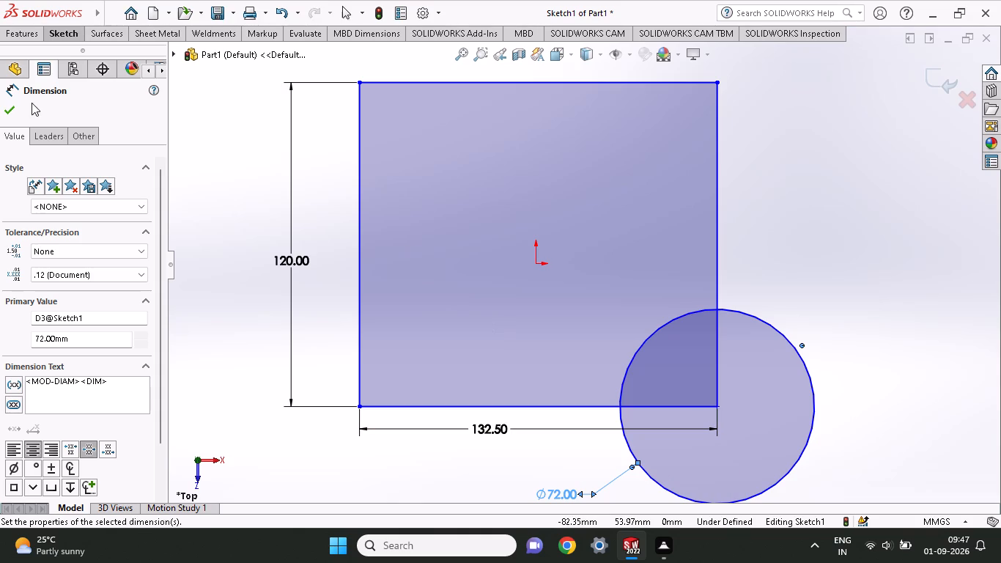
# Sketch a smaller concentric circle with a radius of about 18 mm centred on the same lower-right corner.
pyautogui.click(78, 26)
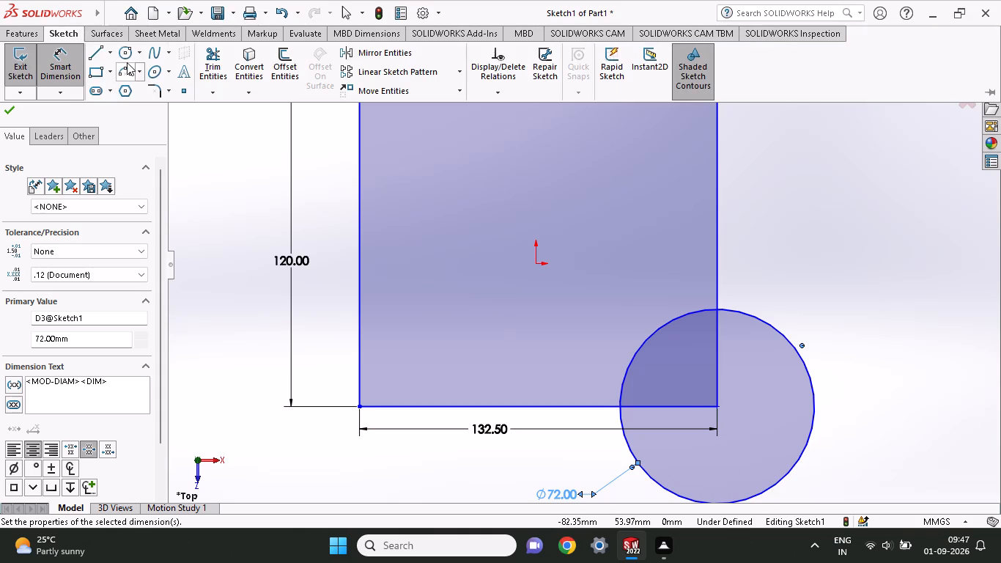
pyautogui.click(131, 60)
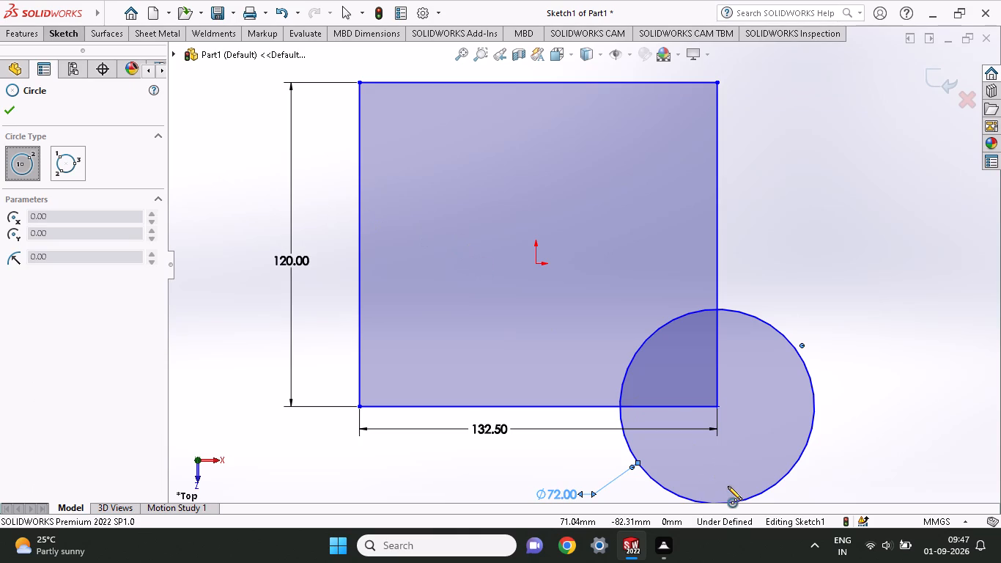
pyautogui.click(719, 408)
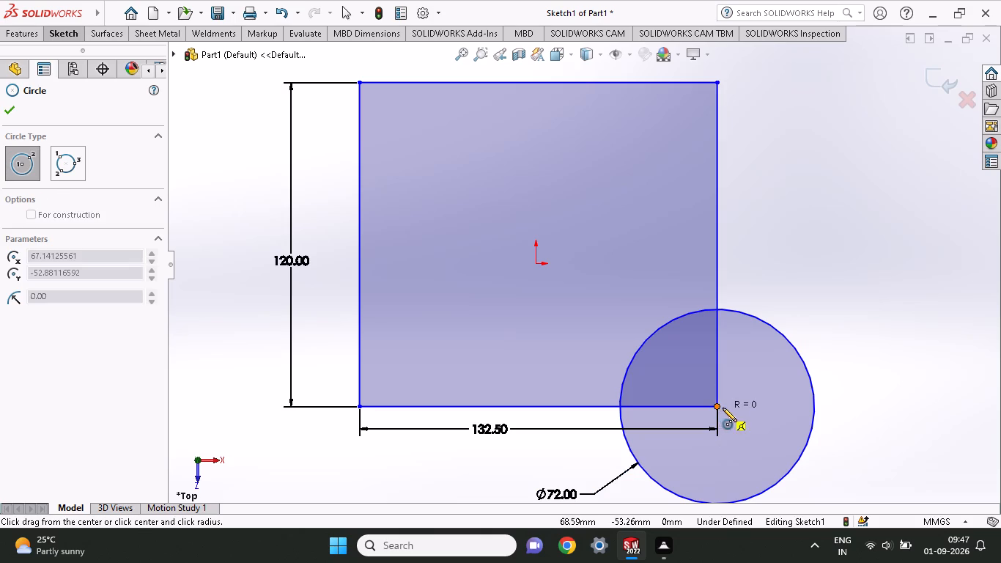
pyautogui.click(749, 444)
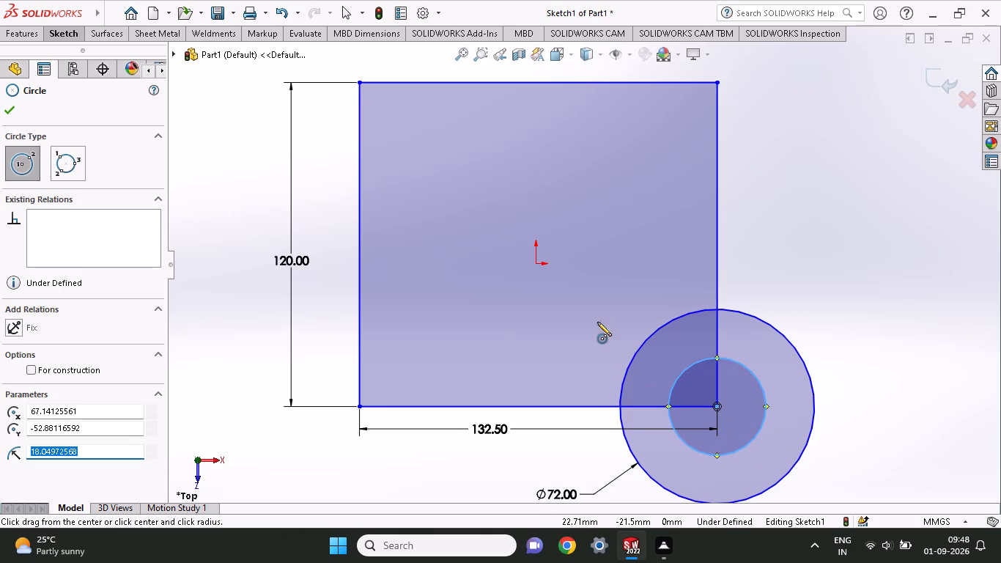
# Add a diameter dimension to the inner concentric circle, placed outside the rectangle, and open its value for editing.
pyautogui.click(54, 33)
pyautogui.click(62, 65)
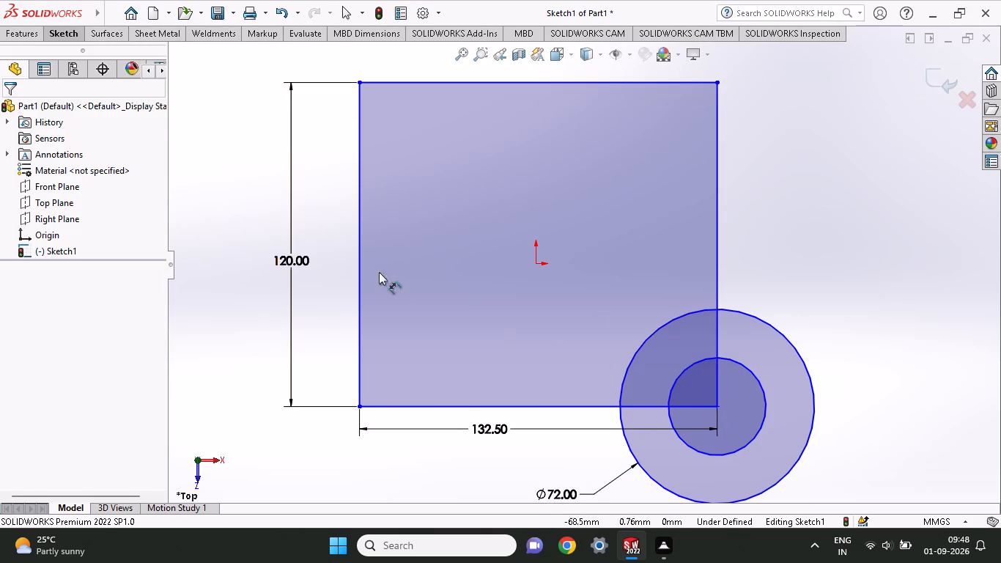
pyautogui.click(728, 454)
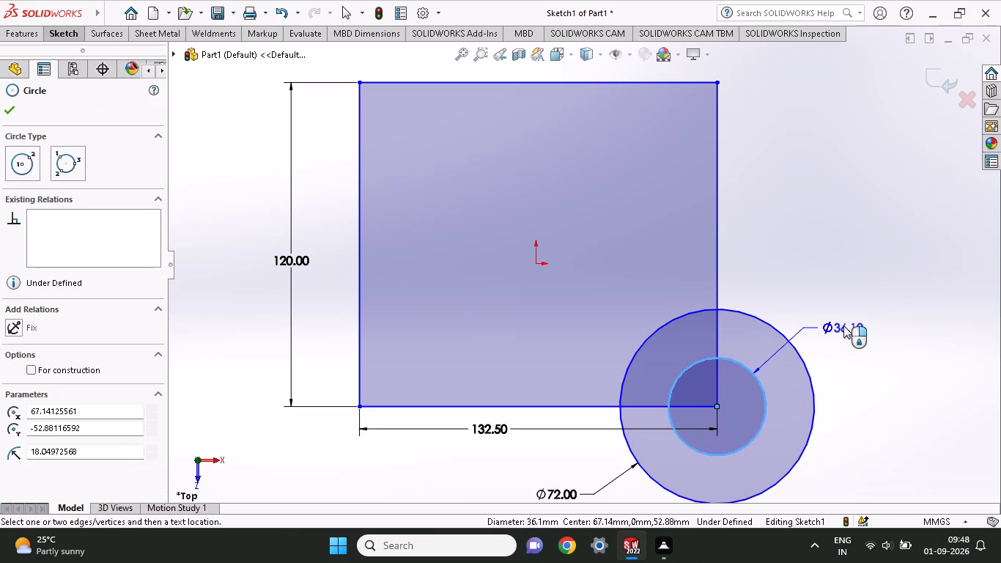
pyautogui.click(843, 325)
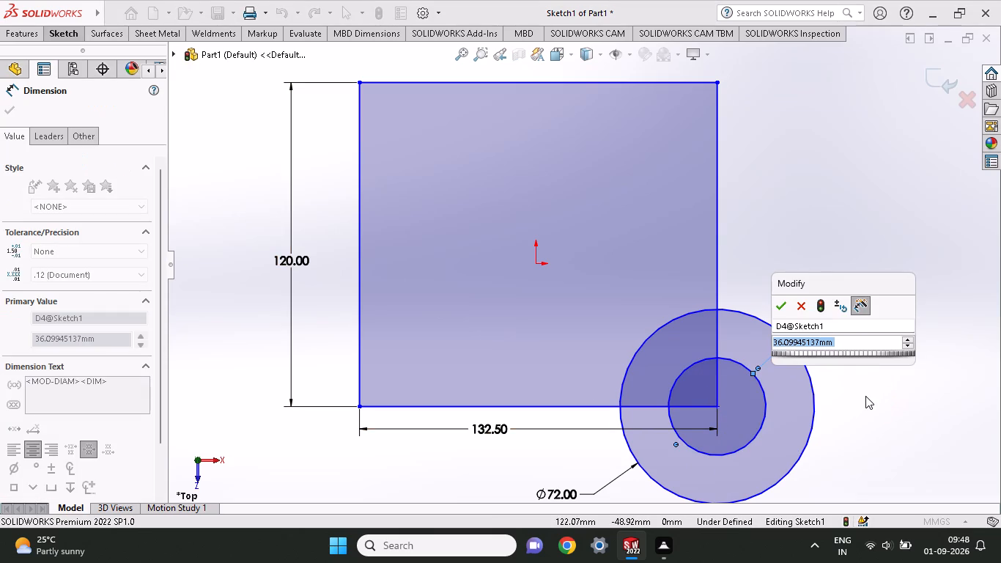
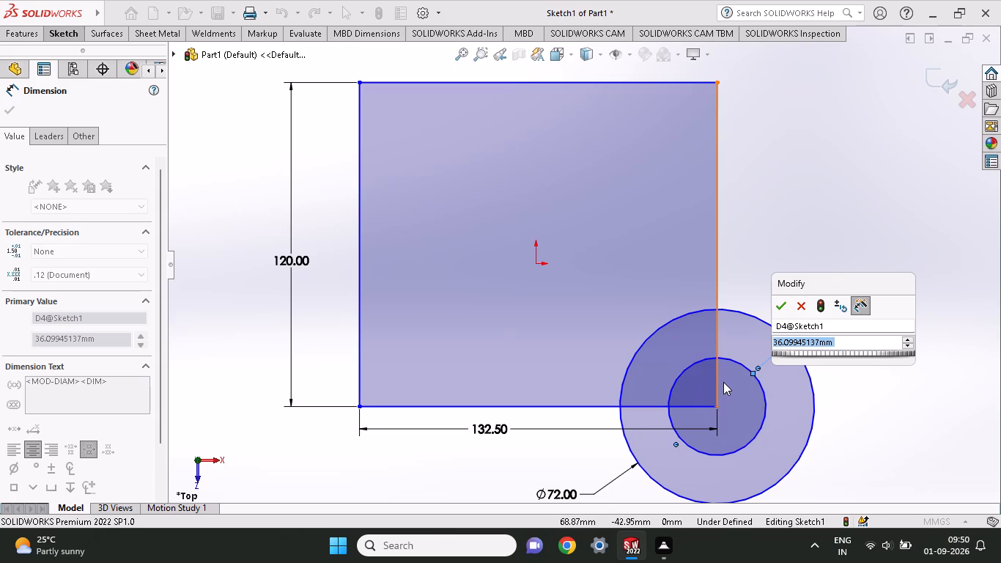
# Set the inner concentric circle's diameter to 25 mm.
pyautogui.write('25')
pyautogui.press('Return')
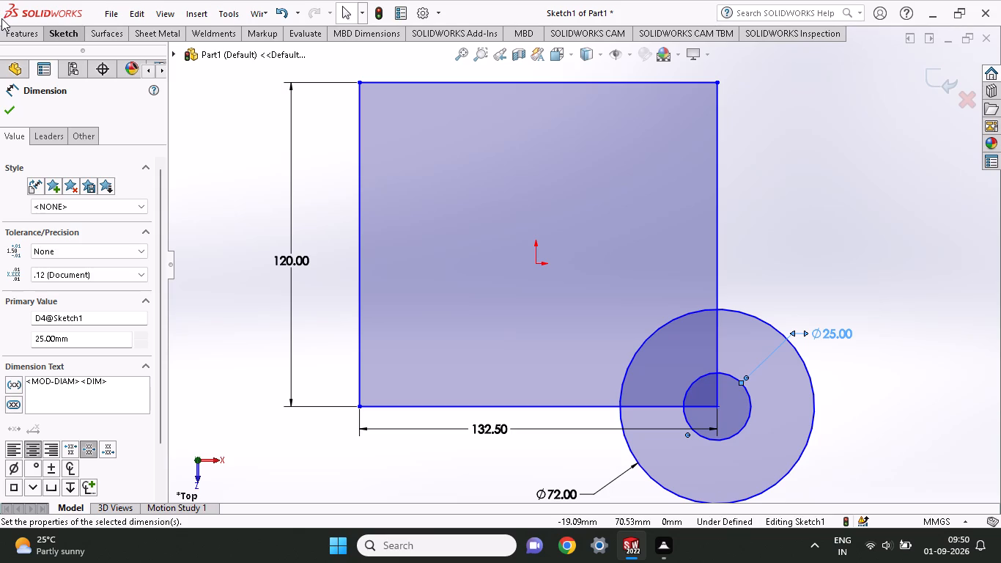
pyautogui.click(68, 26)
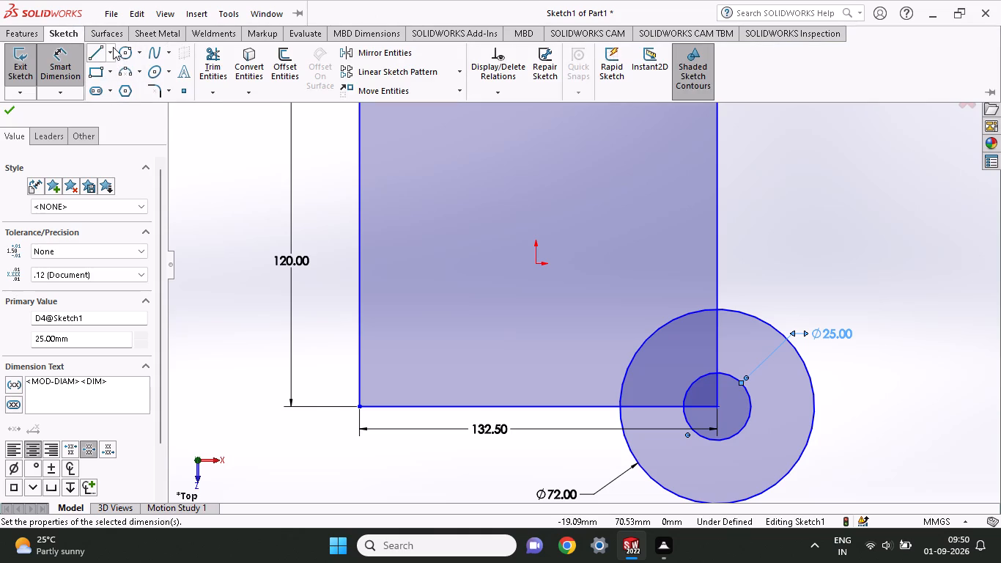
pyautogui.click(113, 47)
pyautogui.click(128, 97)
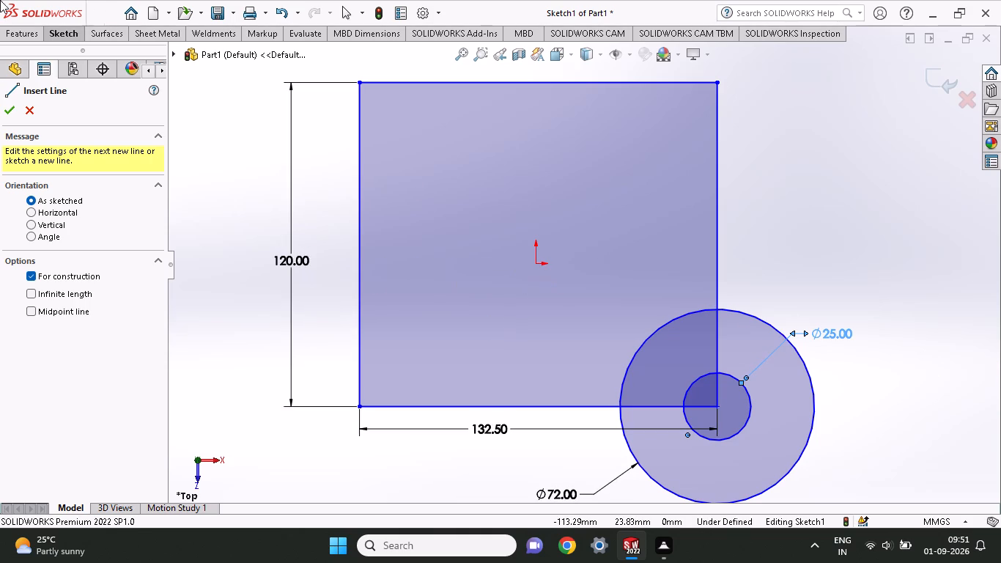
# Dimension the vertical distance from the origin to the rectangle's lower-left corner and set it to 60 mm.
pyautogui.click(74, 42)
pyautogui.click(67, 39)
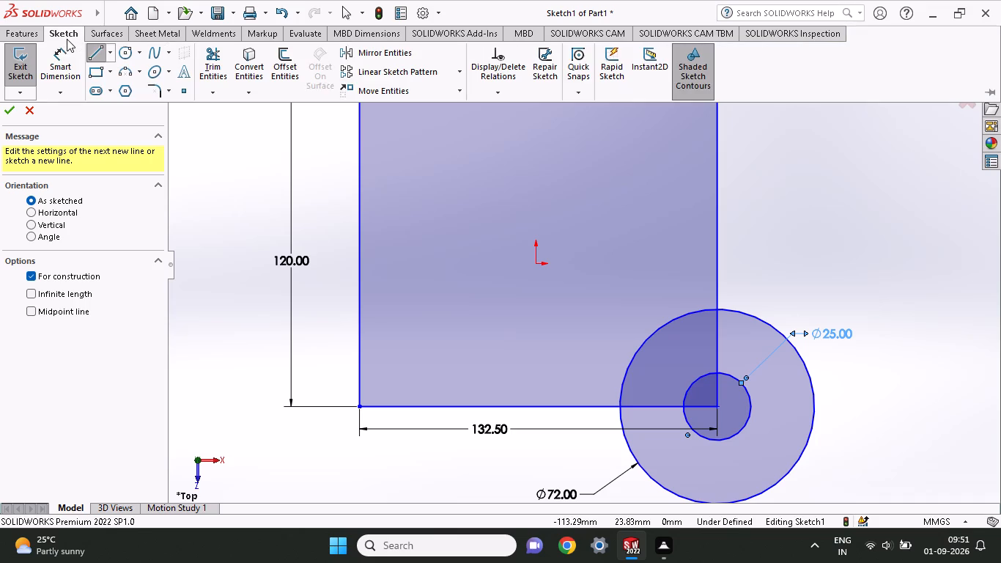
pyautogui.click(66, 56)
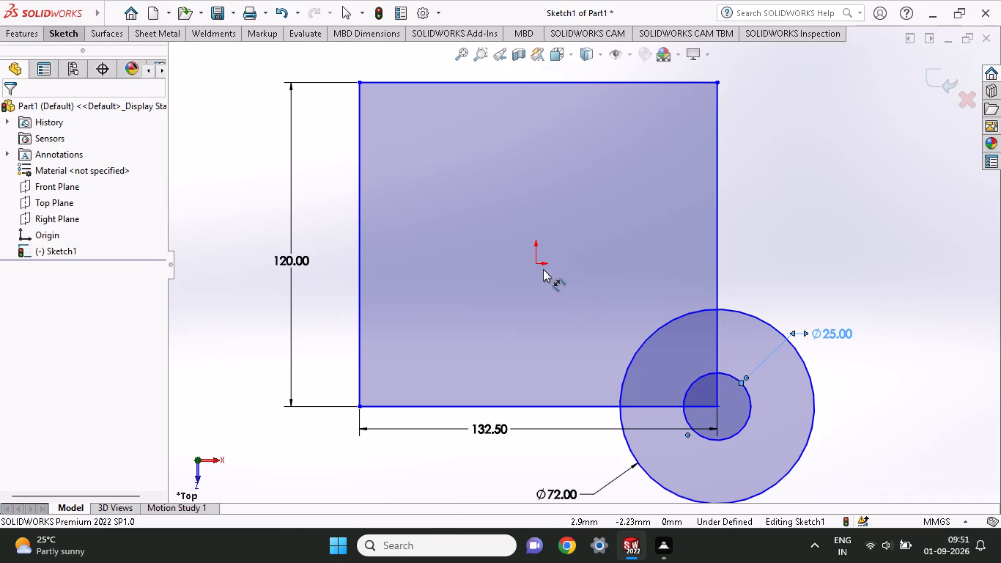
pyautogui.click(536, 267)
pyautogui.click(363, 408)
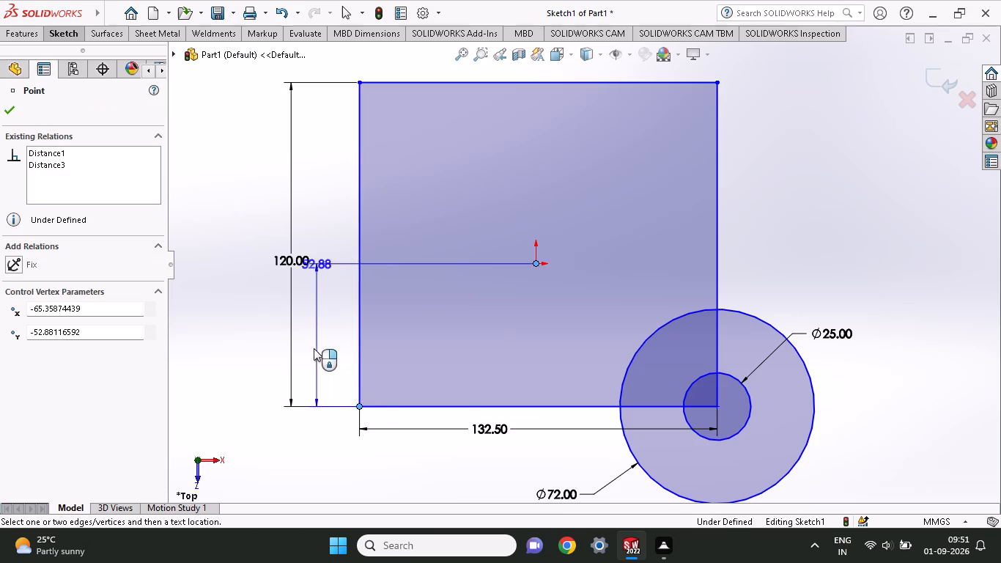
pyautogui.click(263, 356)
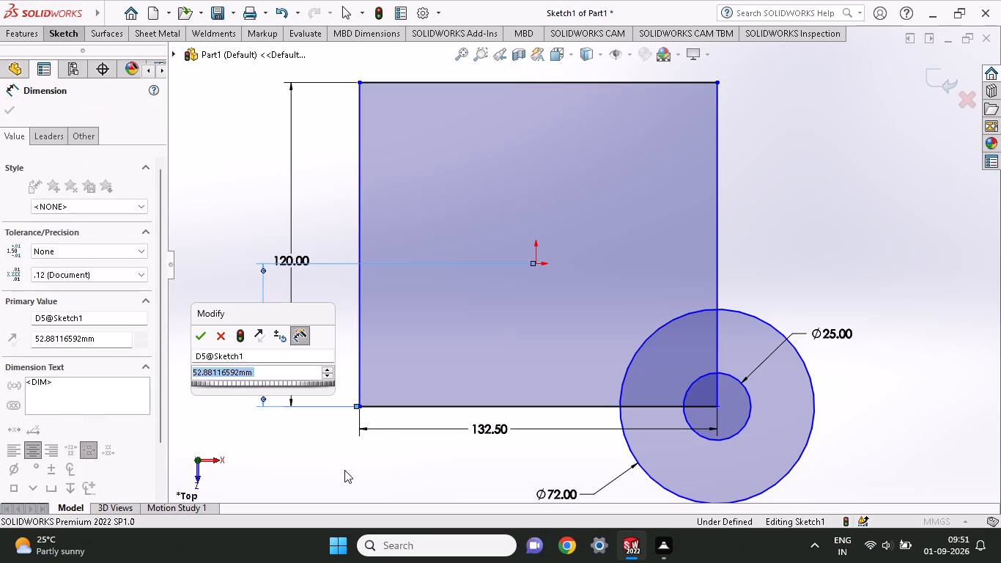
pyautogui.write('60')
pyautogui.press('Return')
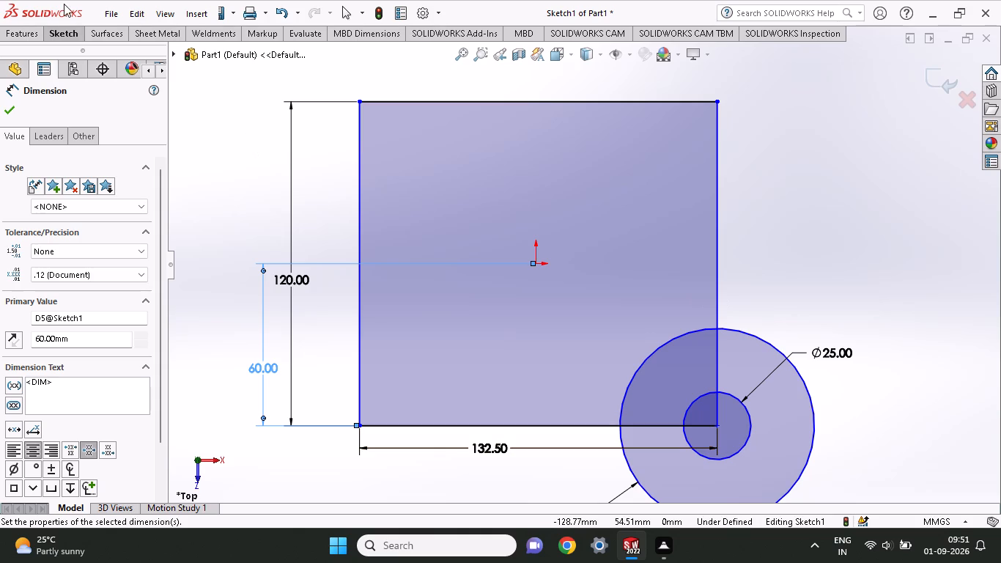
# Sketch a horizontal centerline about 21 mm long, starting at the origin and running toward the rectangle's right edge.
pyautogui.click(63, 31)
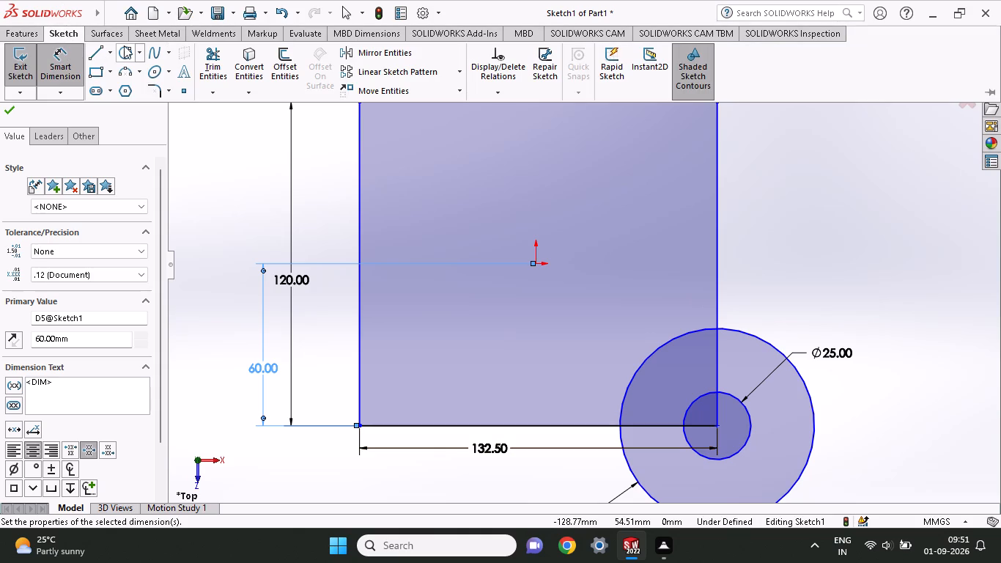
pyautogui.click(111, 47)
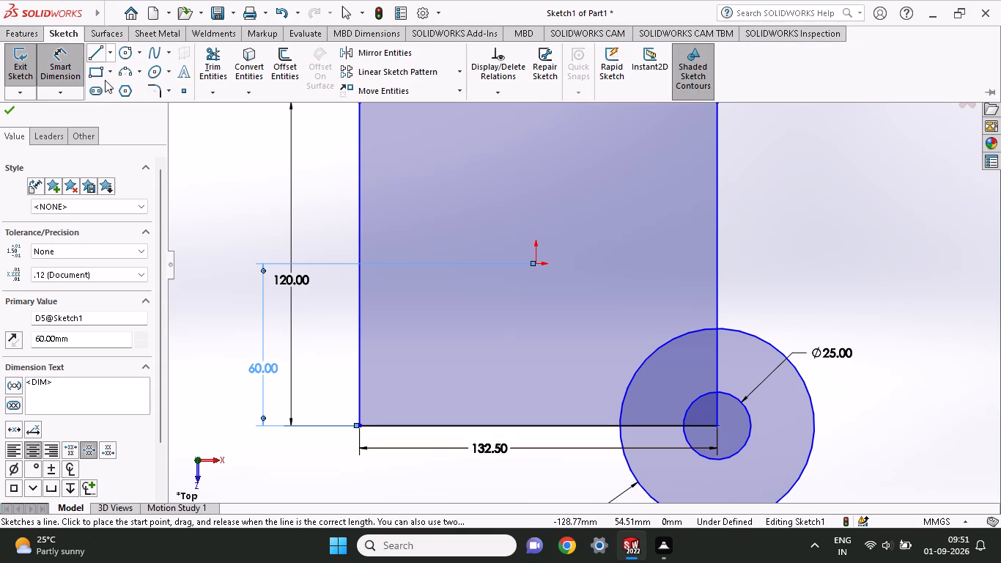
pyautogui.click(110, 53)
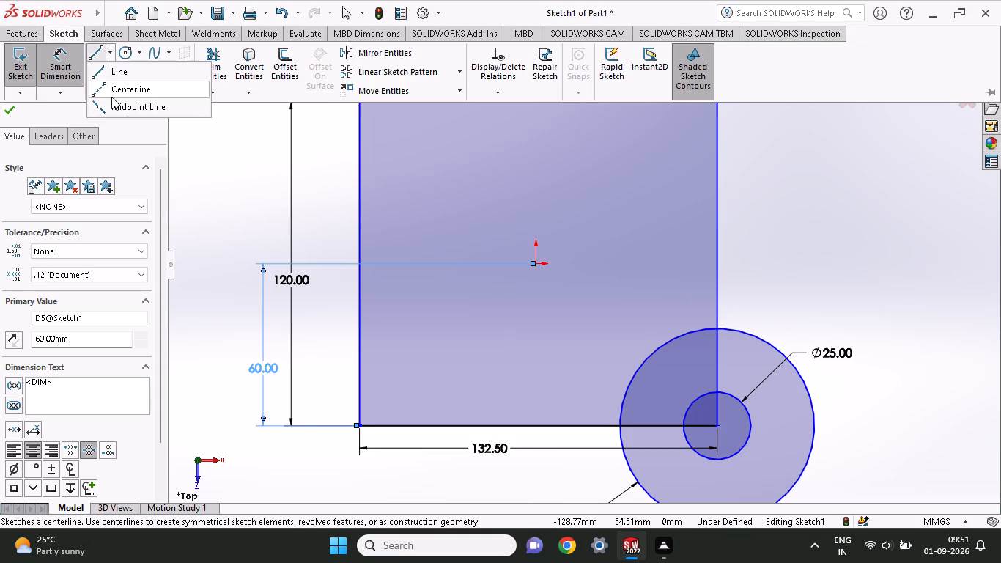
pyautogui.click(111, 95)
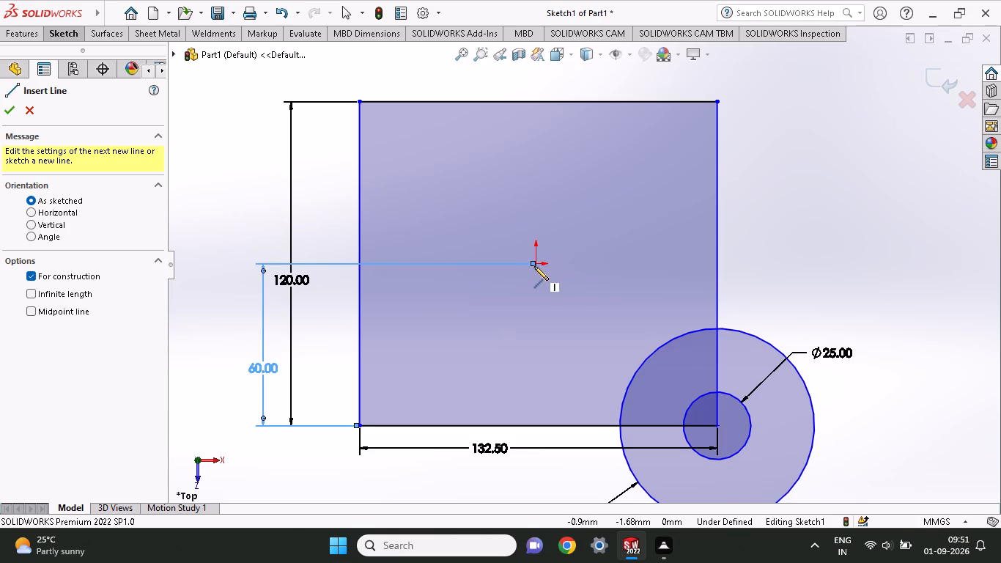
pyautogui.click(535, 265)
pyautogui.click(592, 265)
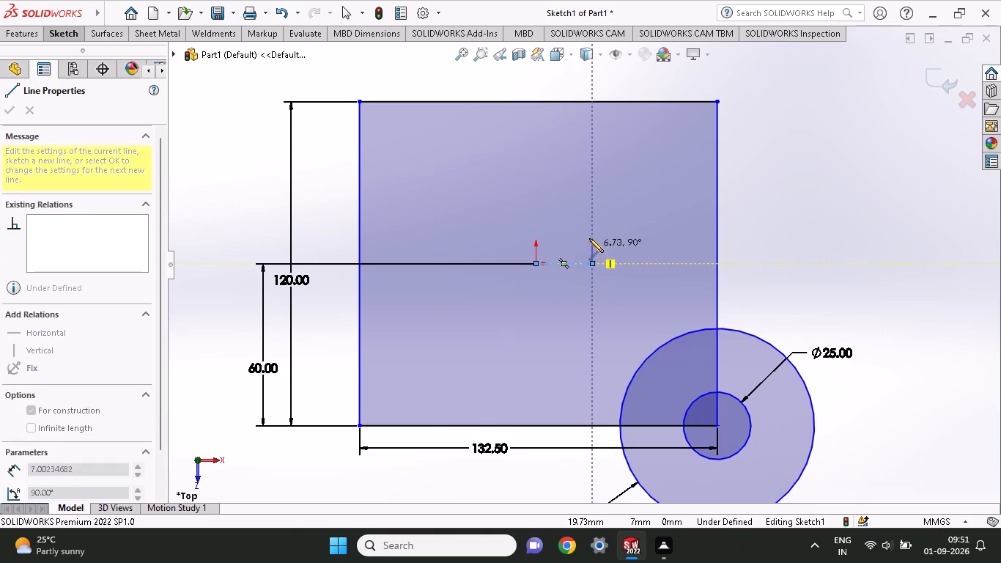
pyautogui.rightClick(589, 238)
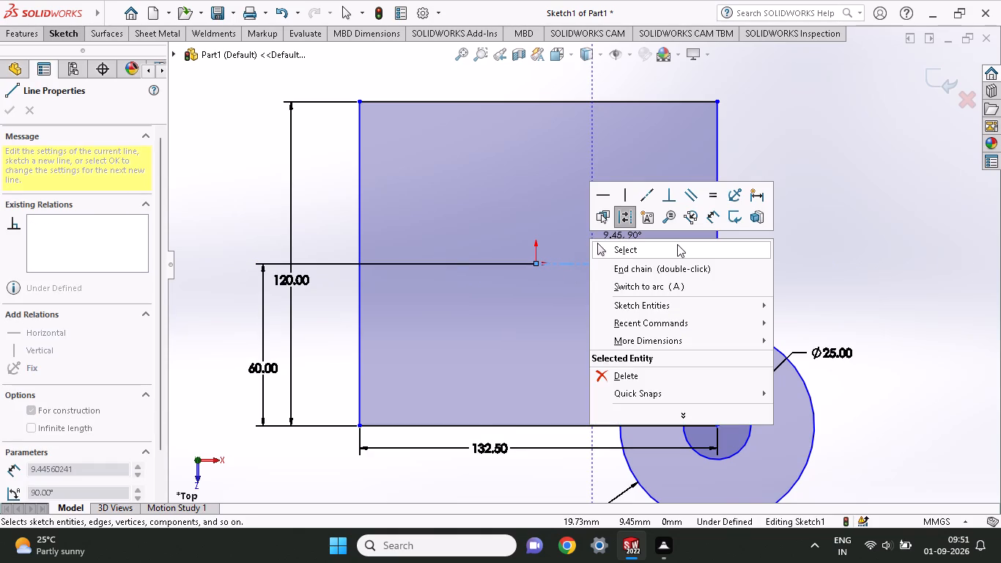
pyautogui.click(677, 244)
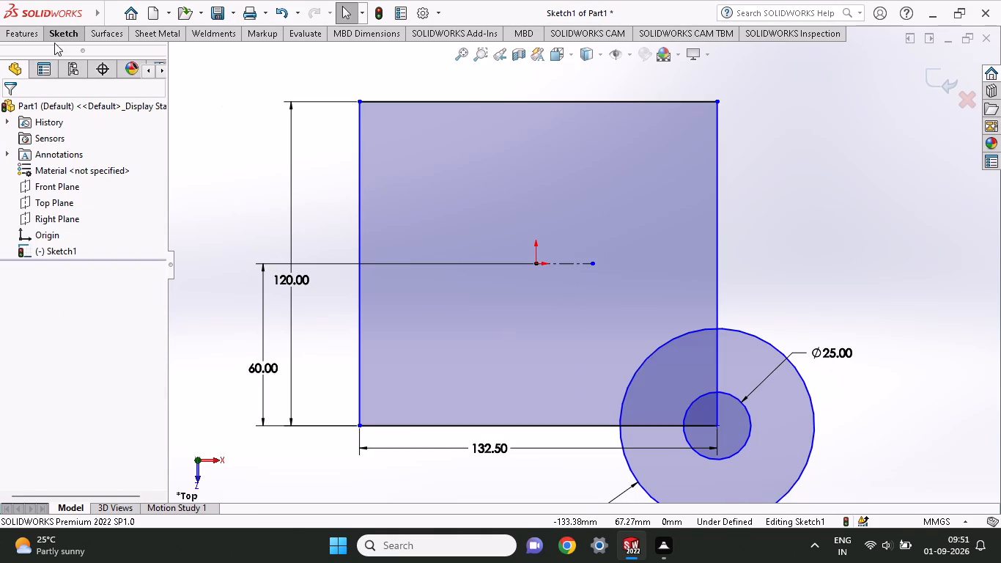
# Mirror only the two concentric corner circles about the horizontal centerline, keeping the originals, to place copies at the rectangle's upper-right corner.
pyautogui.click(58, 28)
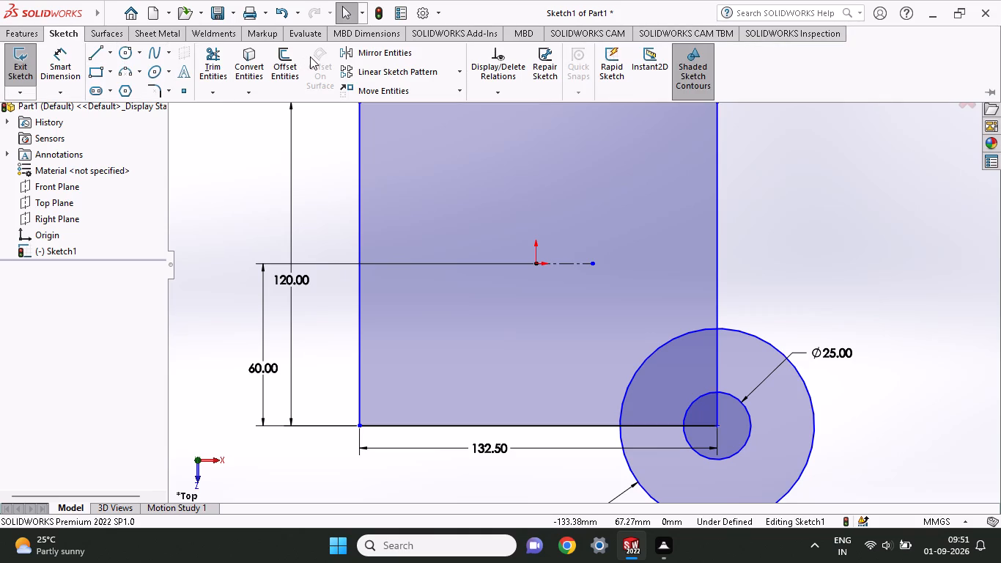
pyautogui.click(346, 57)
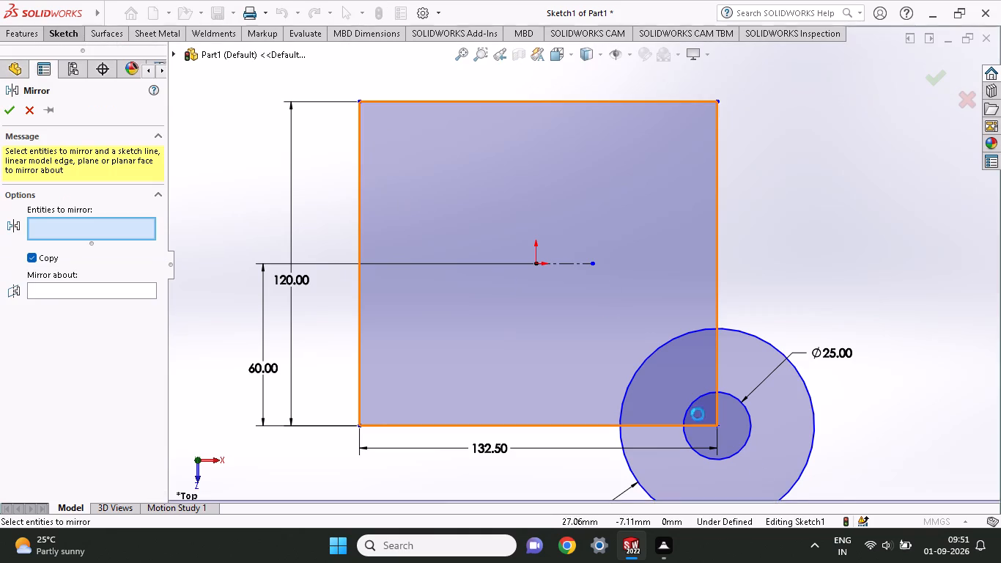
pyautogui.click(772, 347)
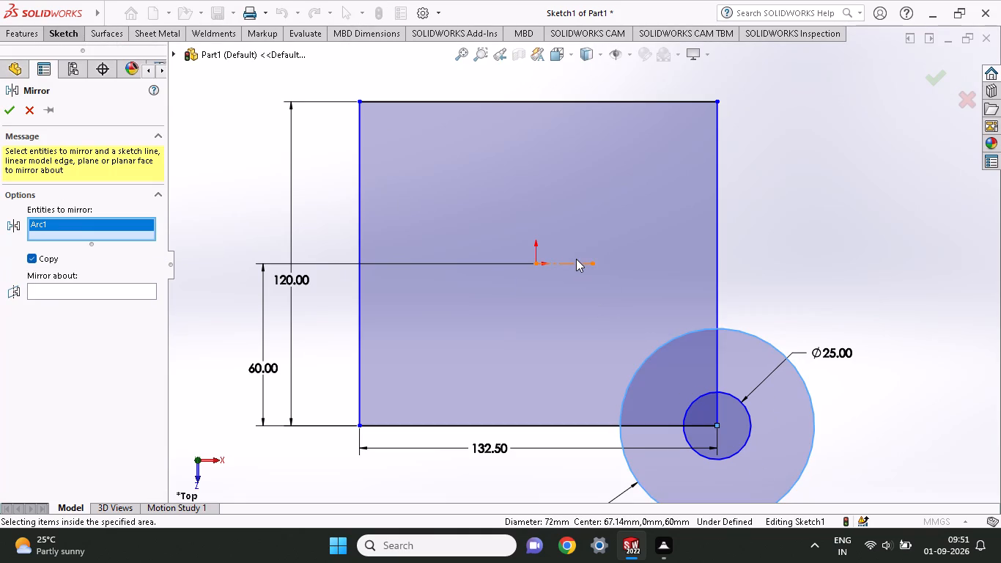
pyautogui.click(578, 259)
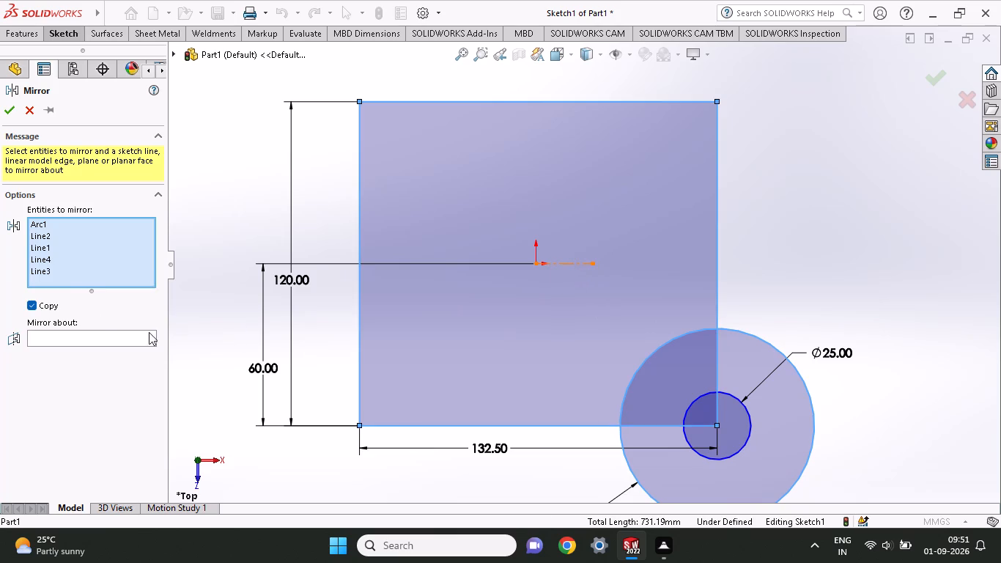
pyautogui.moveTo(65, 279); pyautogui.dragTo(10, 231)
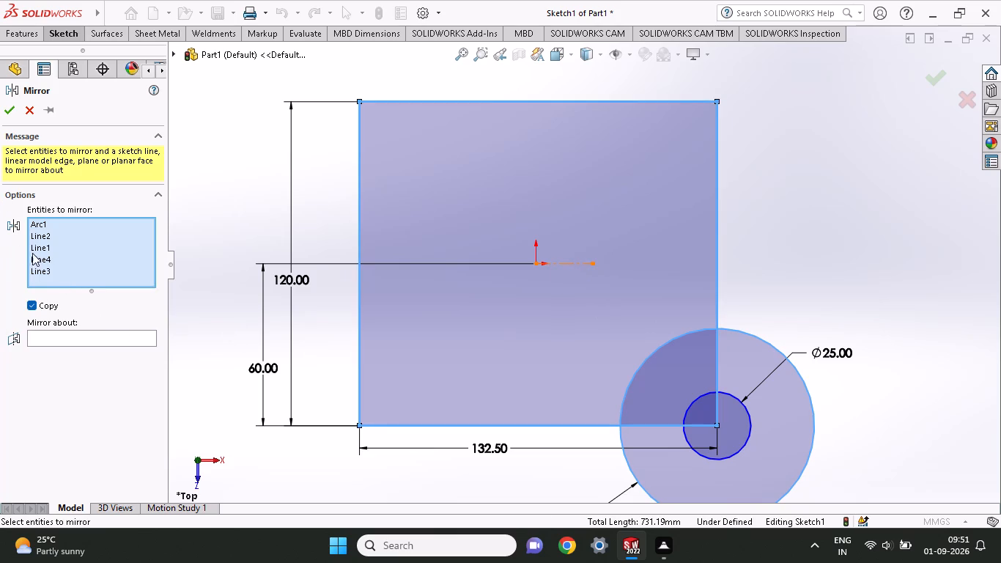
pyautogui.moveTo(47, 276); pyautogui.dragTo(38, 245)
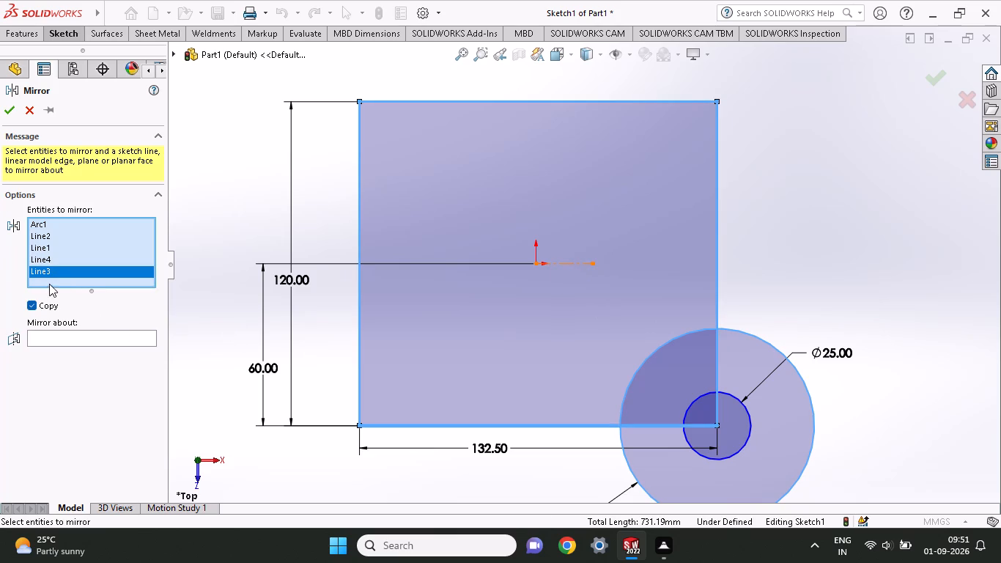
pyautogui.rightClick(49, 268)
pyautogui.click(70, 287)
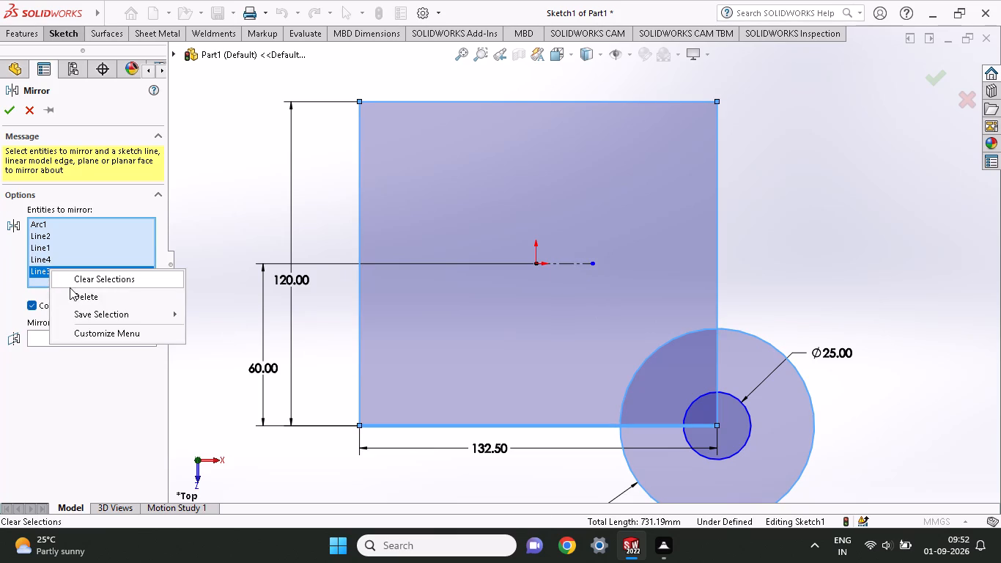
pyautogui.click(58, 232)
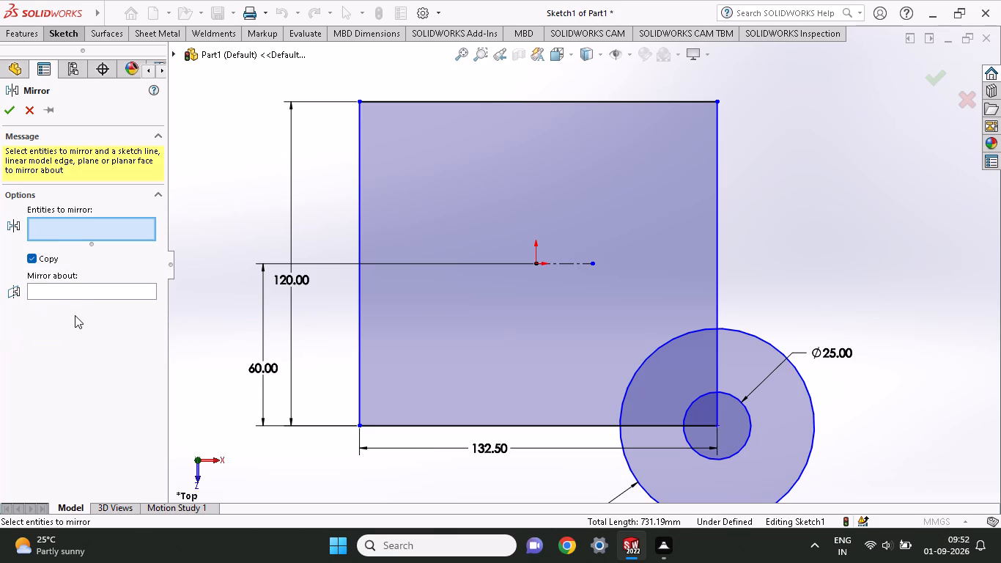
pyautogui.click(74, 286)
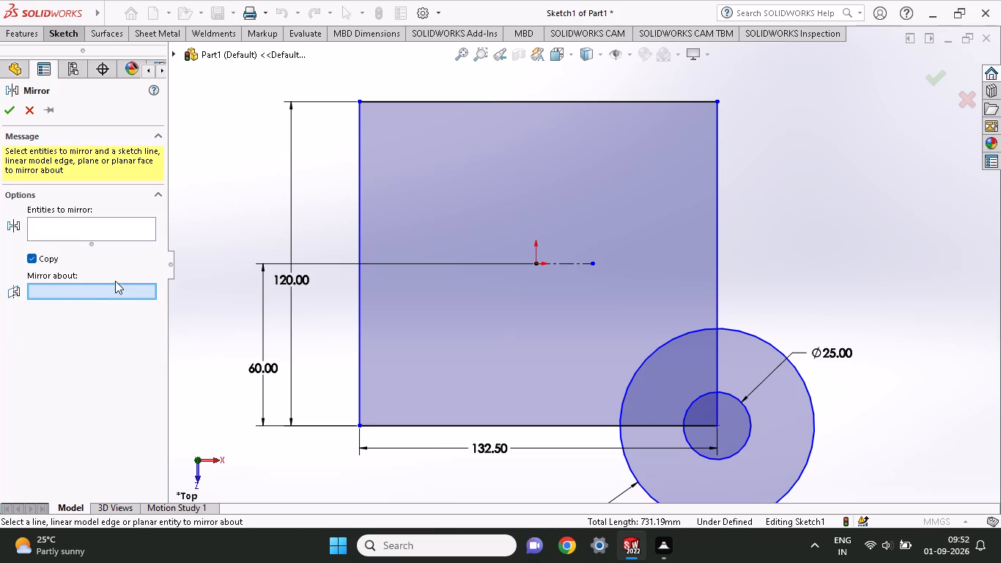
pyautogui.click(569, 262)
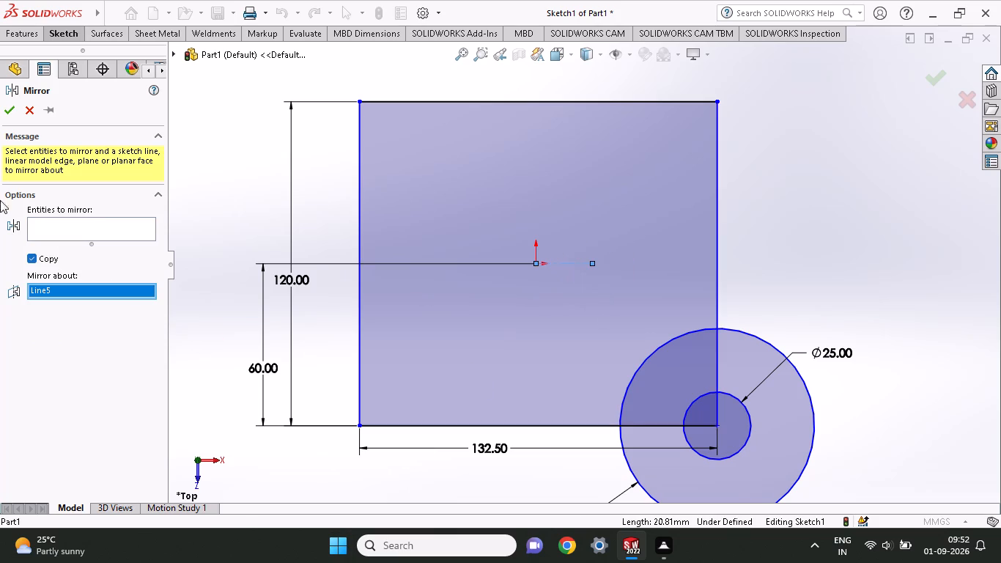
pyautogui.click(56, 223)
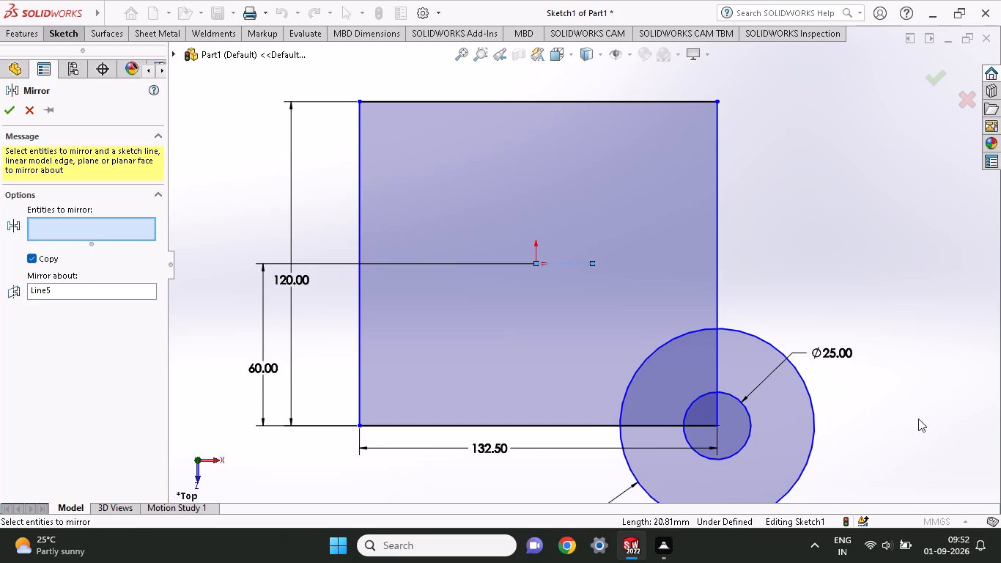
pyautogui.click(749, 424)
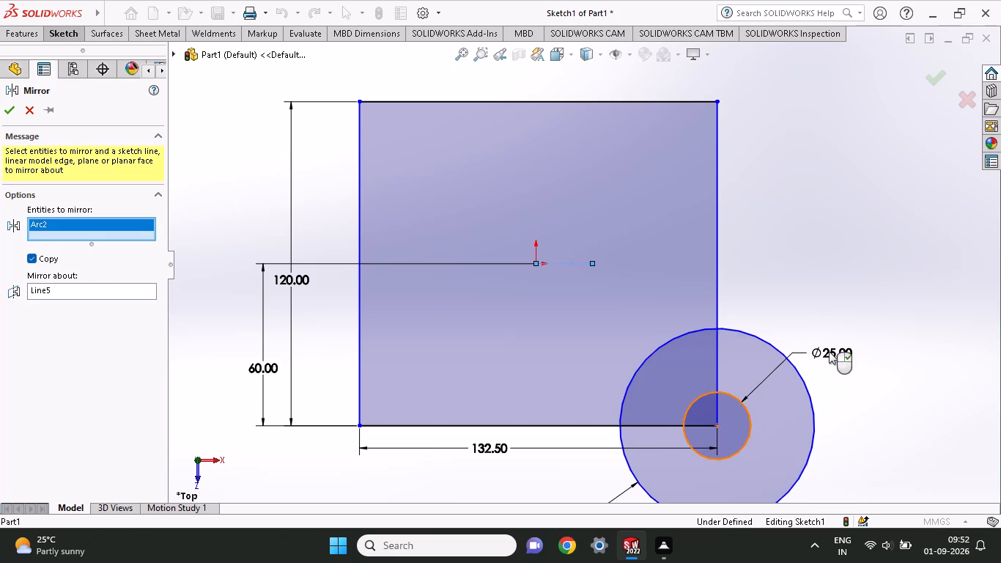
pyautogui.click(813, 405)
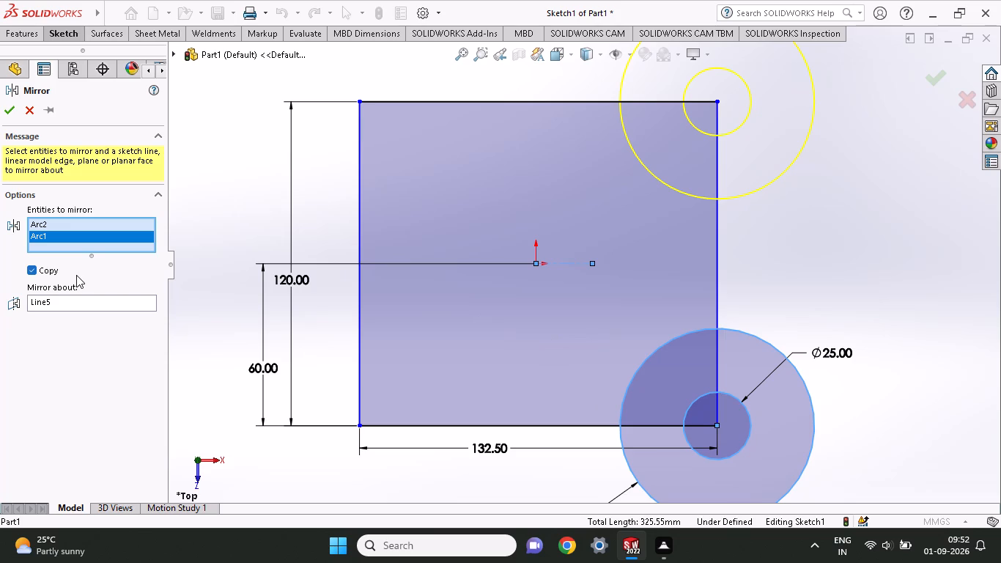
pyautogui.click(9, 114)
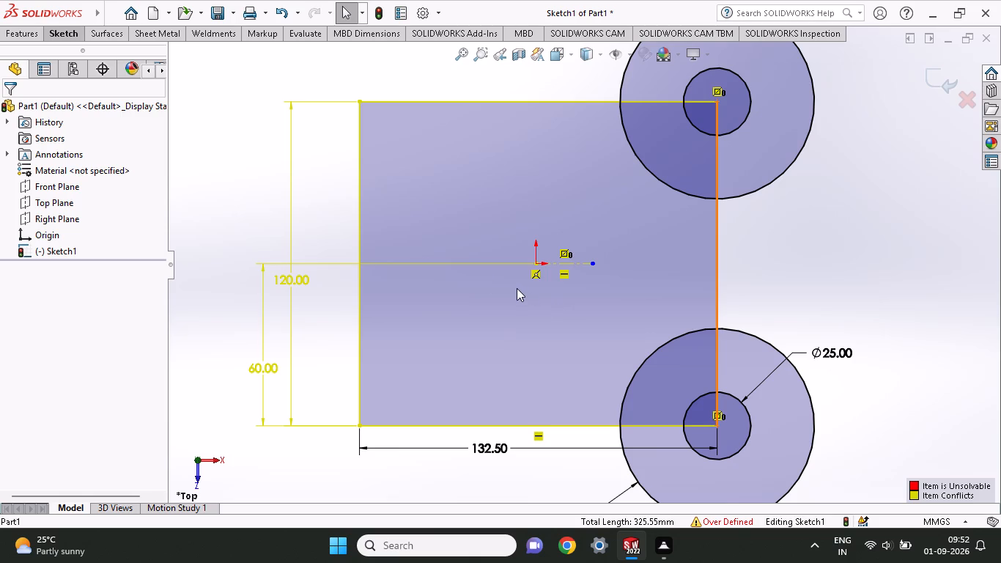
# Delete the rectangle's 120 mm height dimension.
pyautogui.rightClick(294, 276)
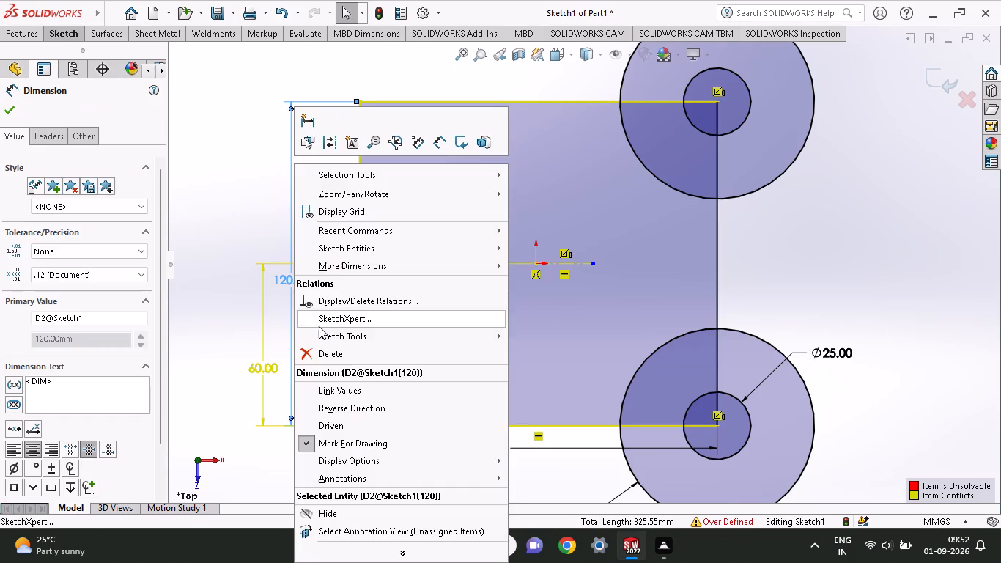
pyautogui.click(327, 350)
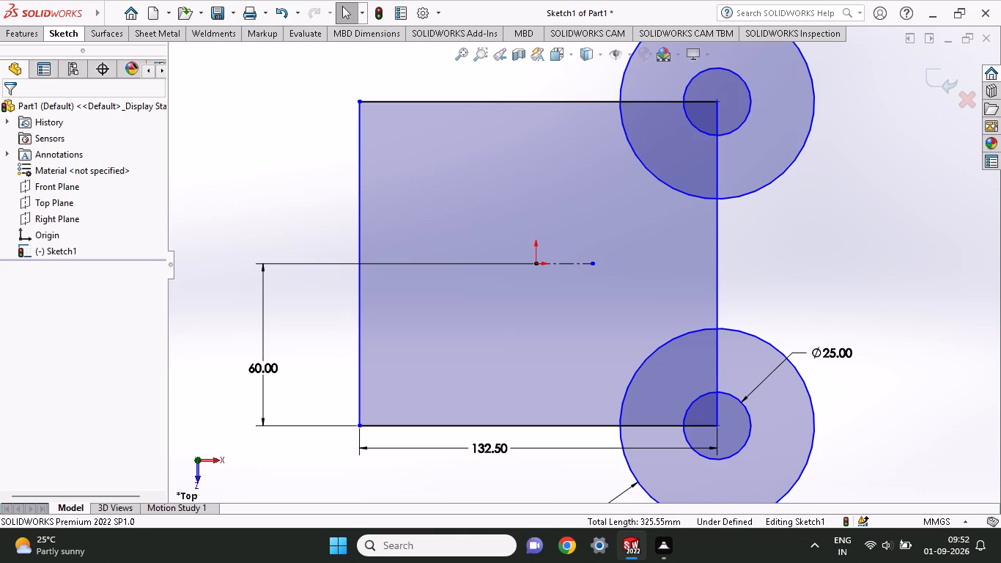
# Sketch a vertical 120 mm line joining the rightmost points of the two 72 mm circles.
pyautogui.click(73, 34)
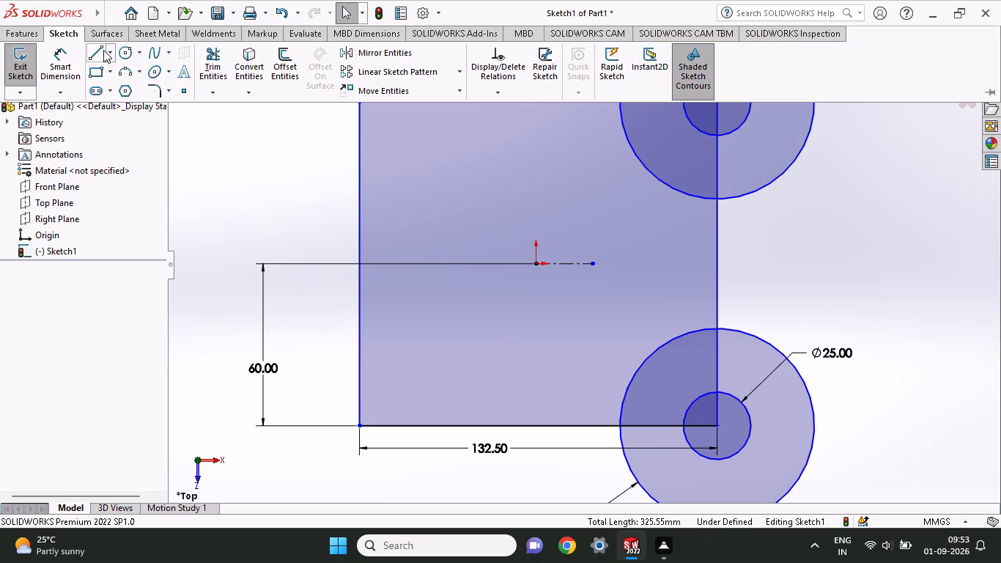
pyautogui.click(99, 54)
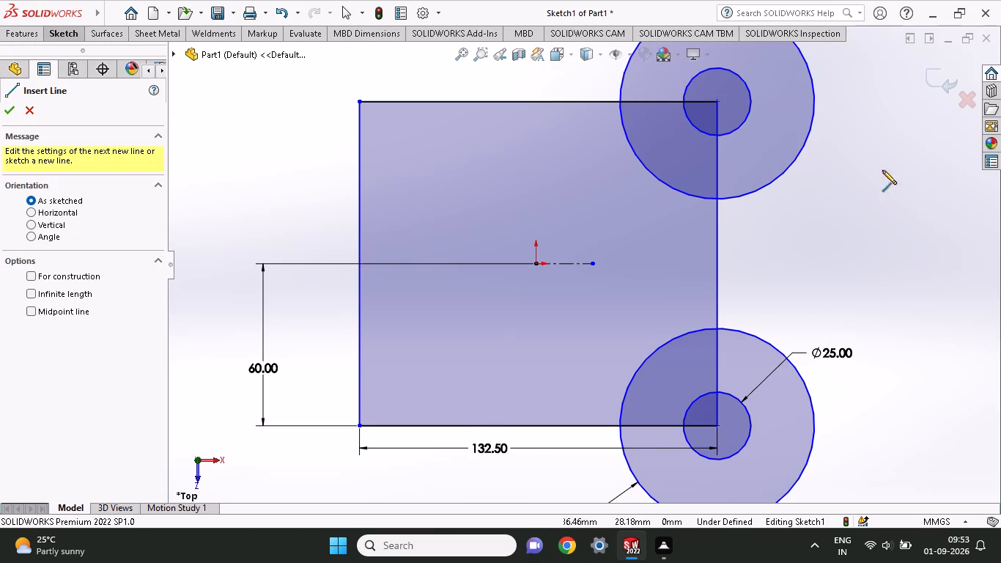
pyautogui.click(815, 102)
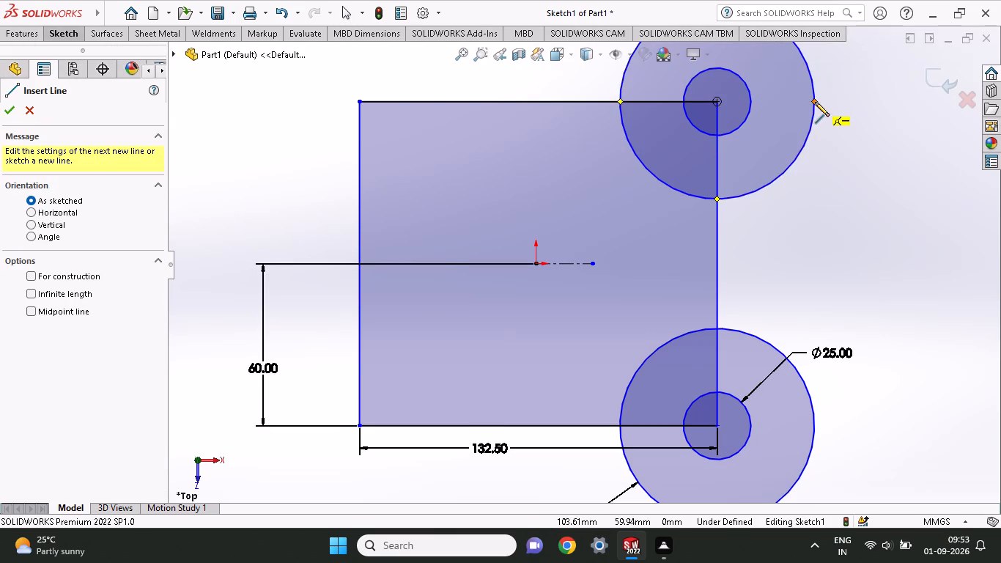
pyautogui.click(815, 427)
pyautogui.rightClick(836, 347)
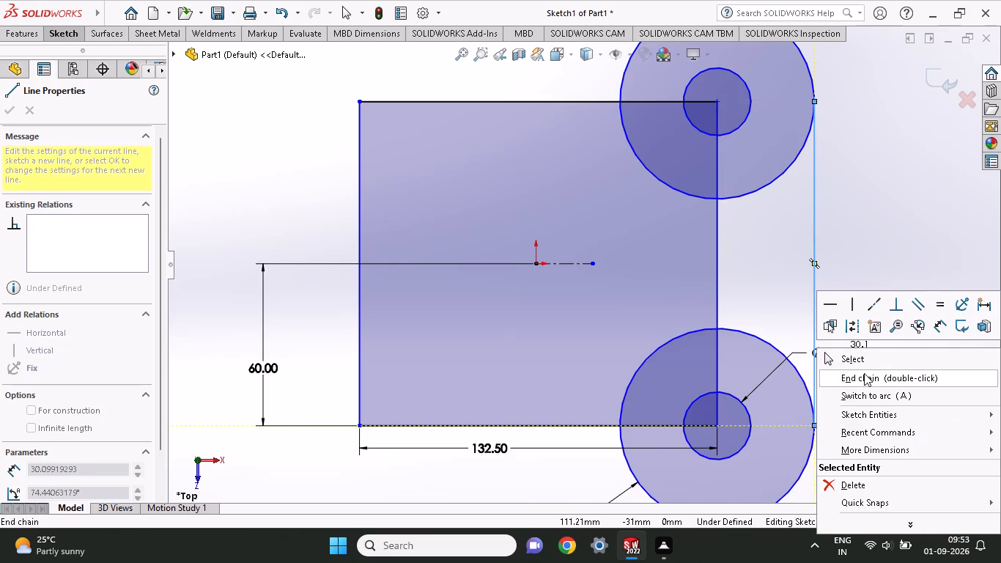
pyautogui.click(866, 353)
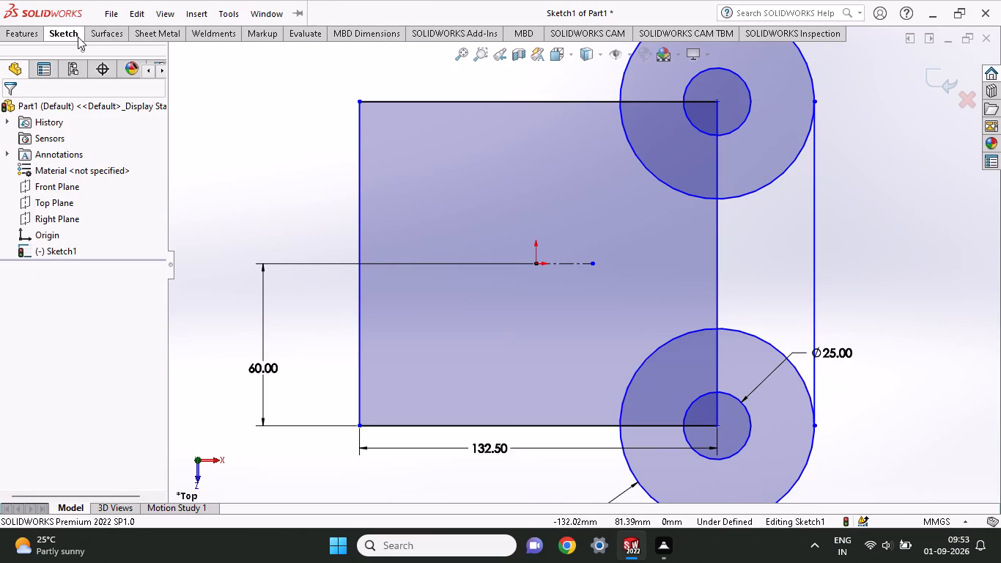
# Trim the facing halves of the two 72 mm circles, leaving only their outer semicircular arcs.
pyautogui.click(78, 37)
pyautogui.click(213, 55)
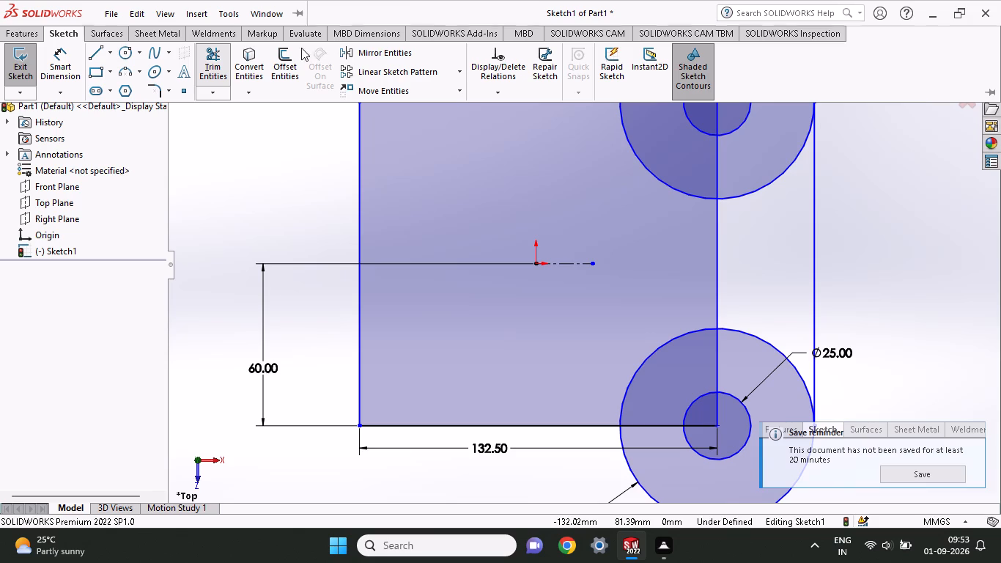
pyautogui.click(765, 340)
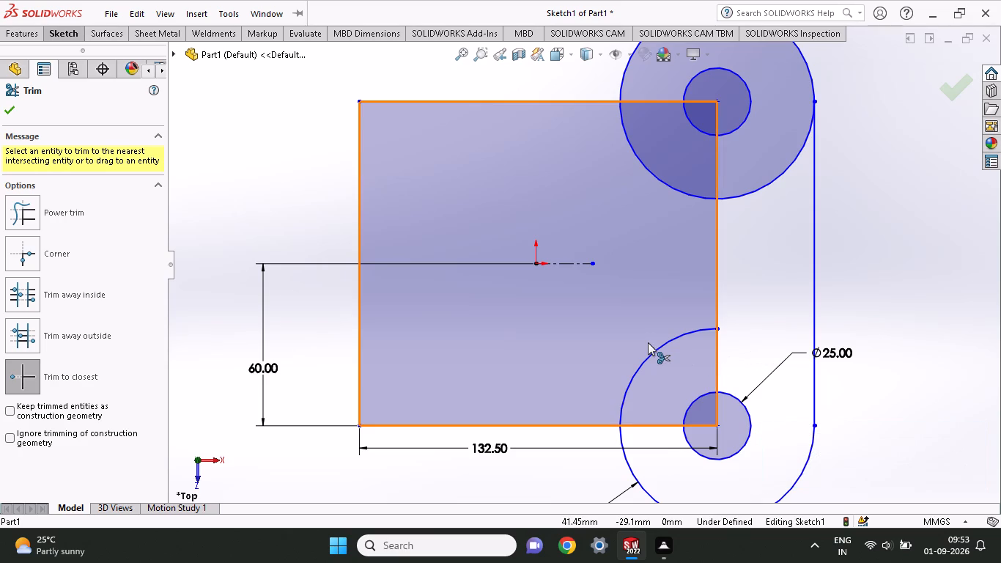
pyautogui.click(650, 361)
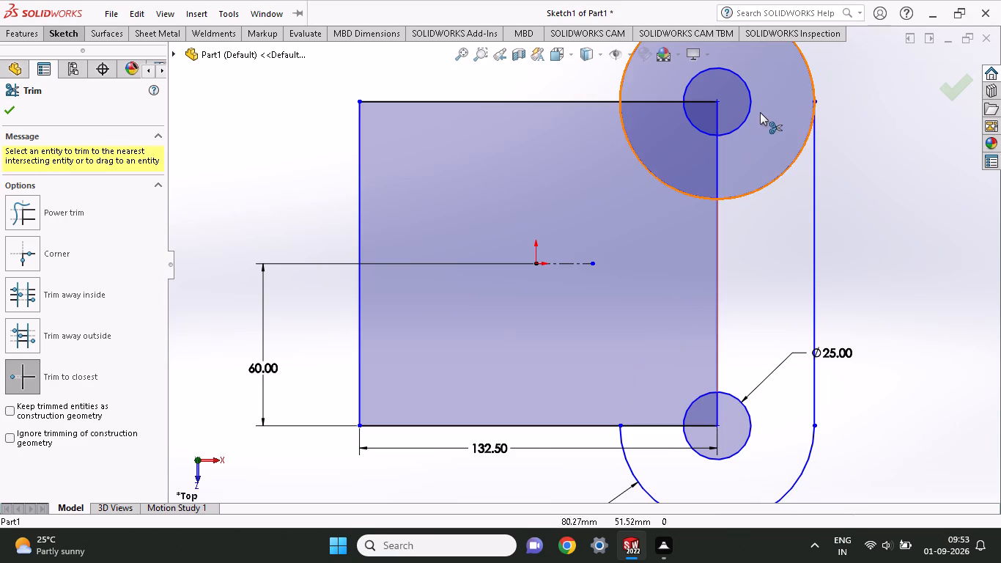
pyautogui.click(759, 188)
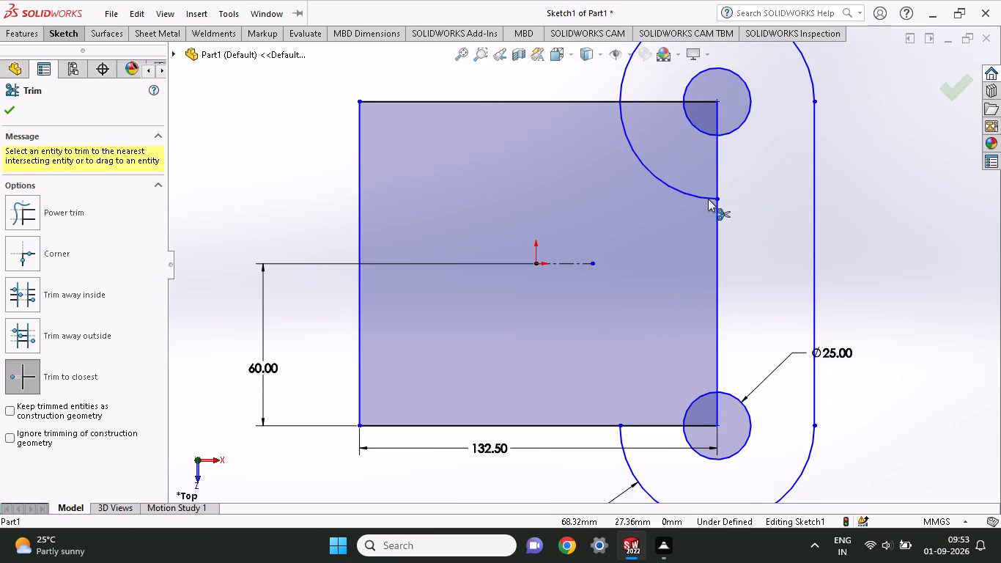
pyautogui.click(691, 196)
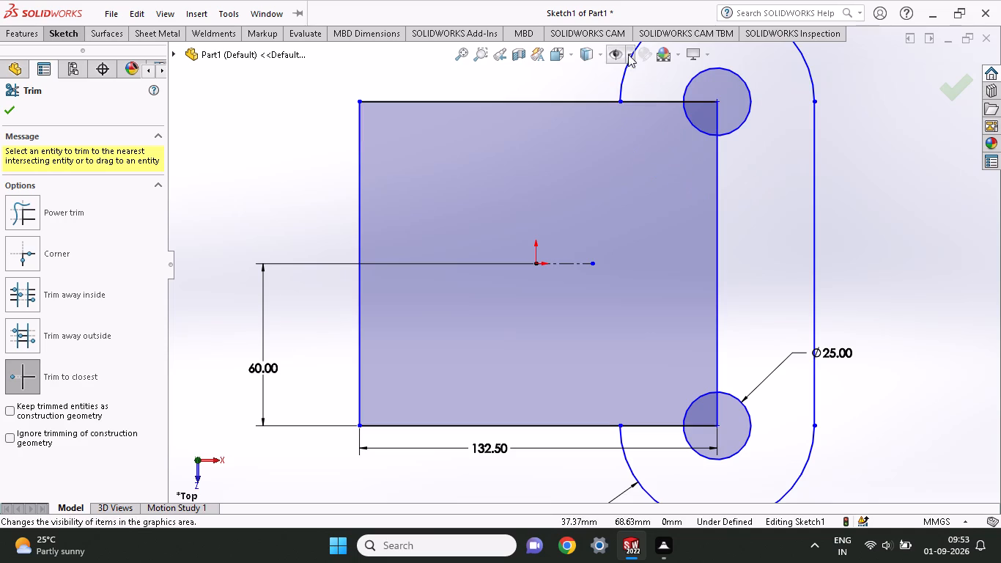
# Trim the rectangle's right edge and the parts of its top and bottom edges lying between and inside the circles.
pyautogui.click(642, 101)
pyautogui.click(642, 101)
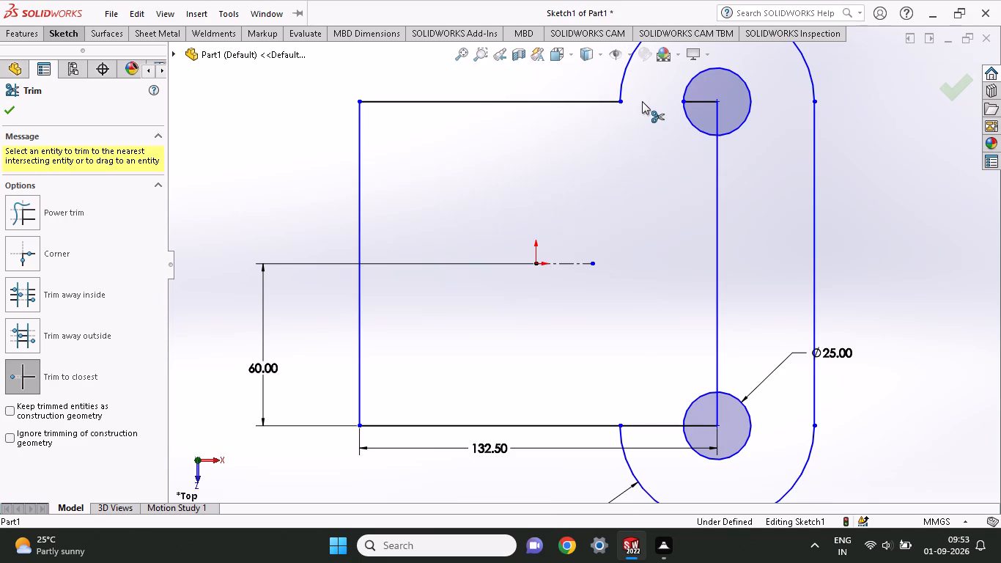
pyautogui.click(696, 104)
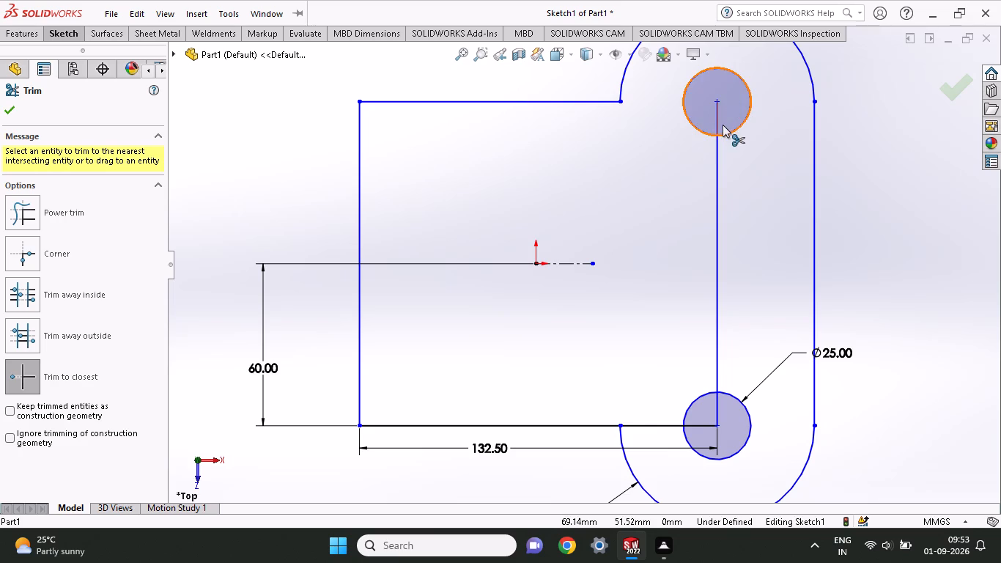
pyautogui.click(721, 115)
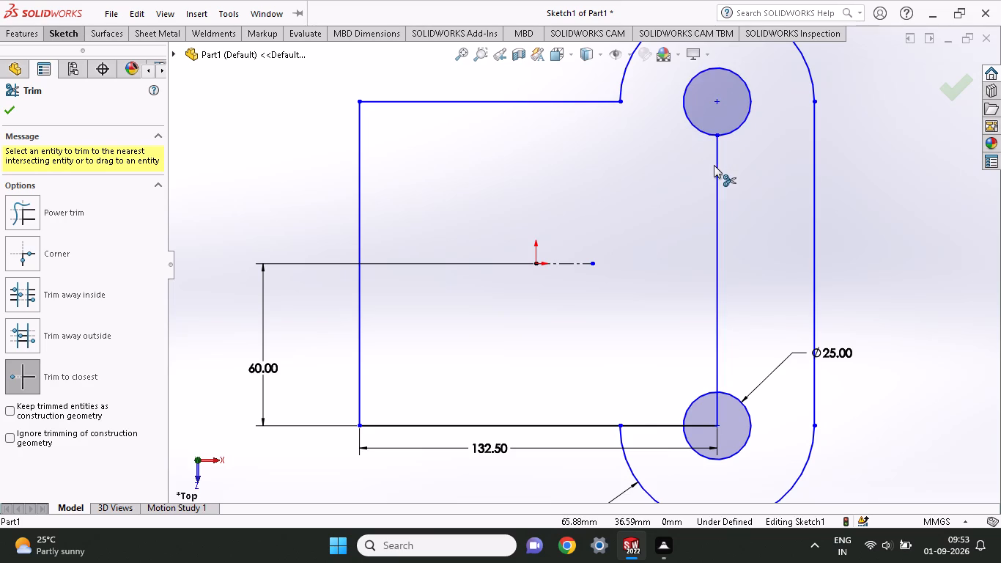
pyautogui.click(714, 165)
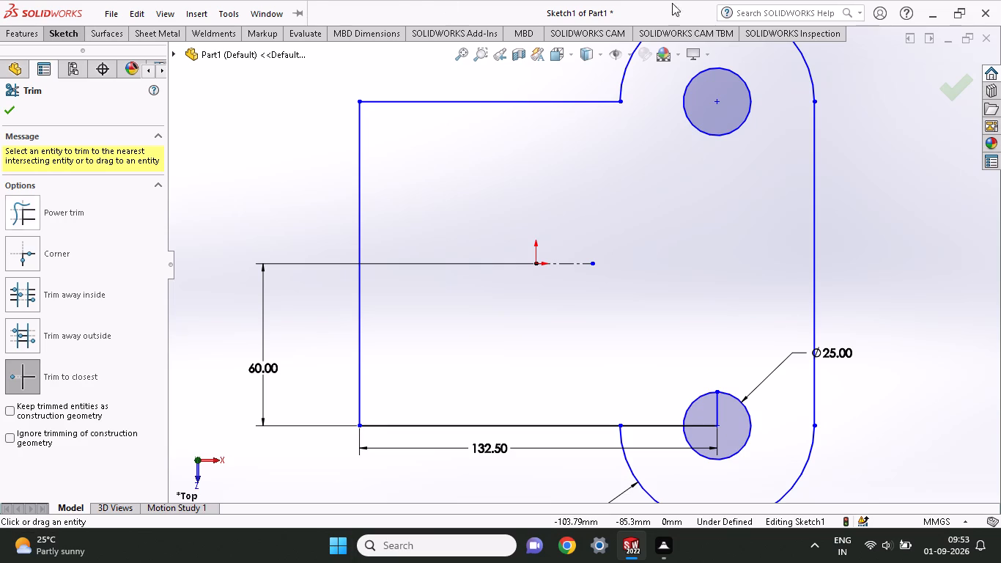
pyautogui.click(667, 422)
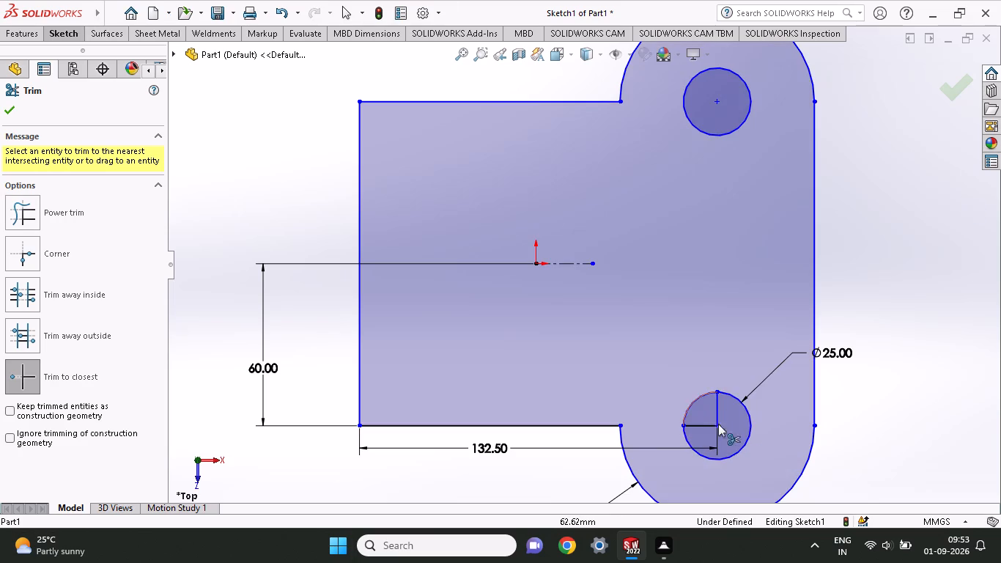
pyautogui.click(717, 408)
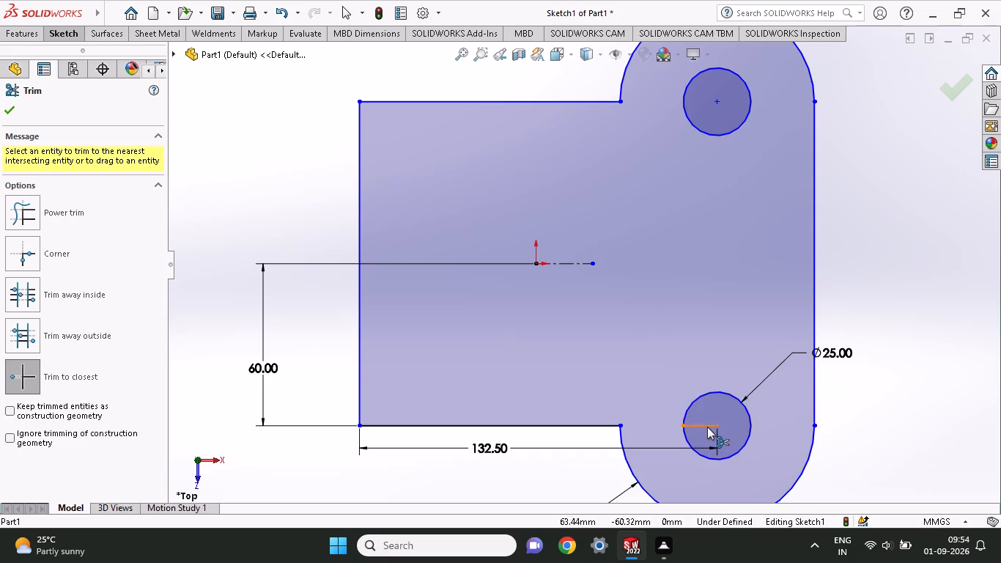
pyautogui.click(707, 427)
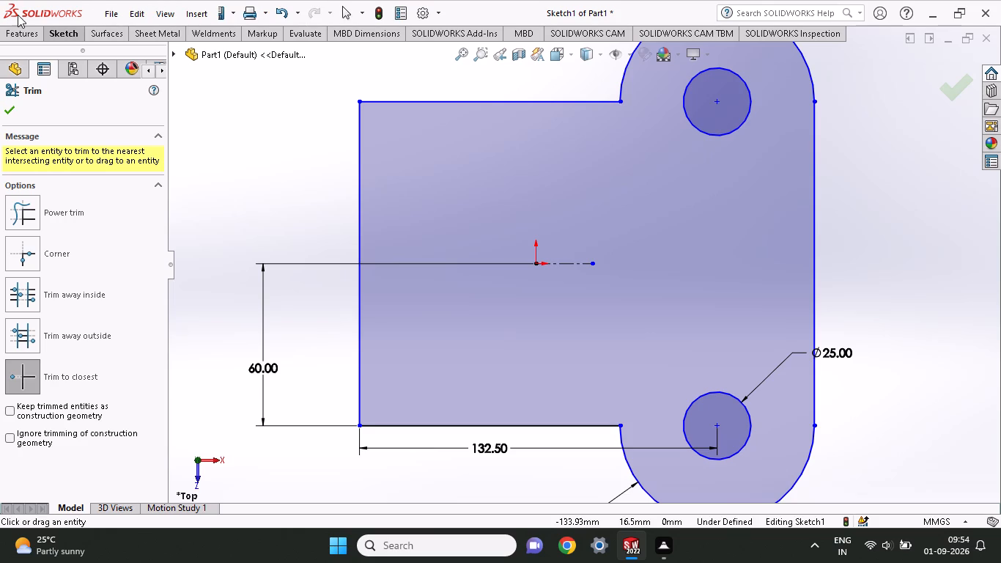
# Extrude the trimmed profile as a solid boss with a blind depth of 42 mm.
pyautogui.click(23, 36)
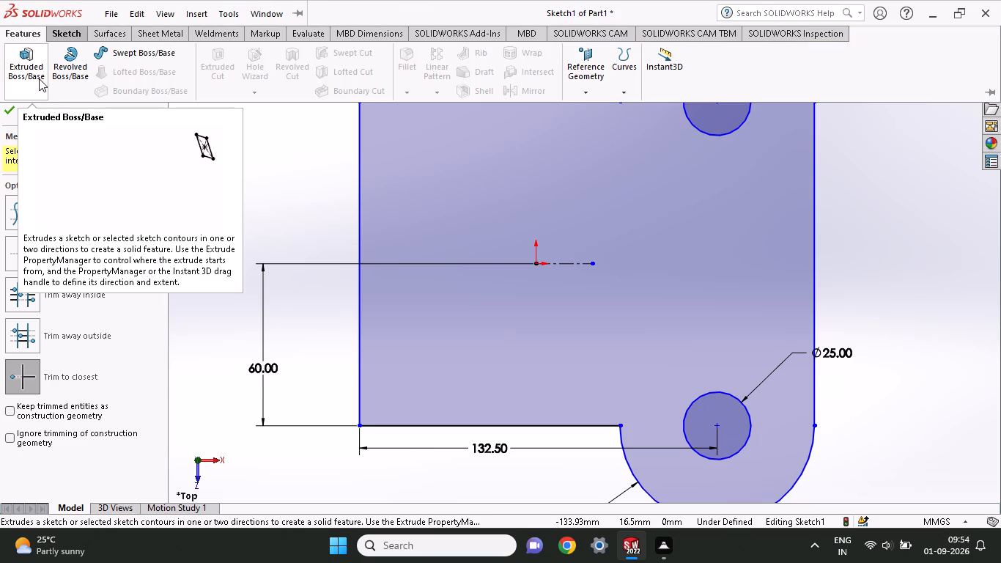
pyautogui.click(38, 75)
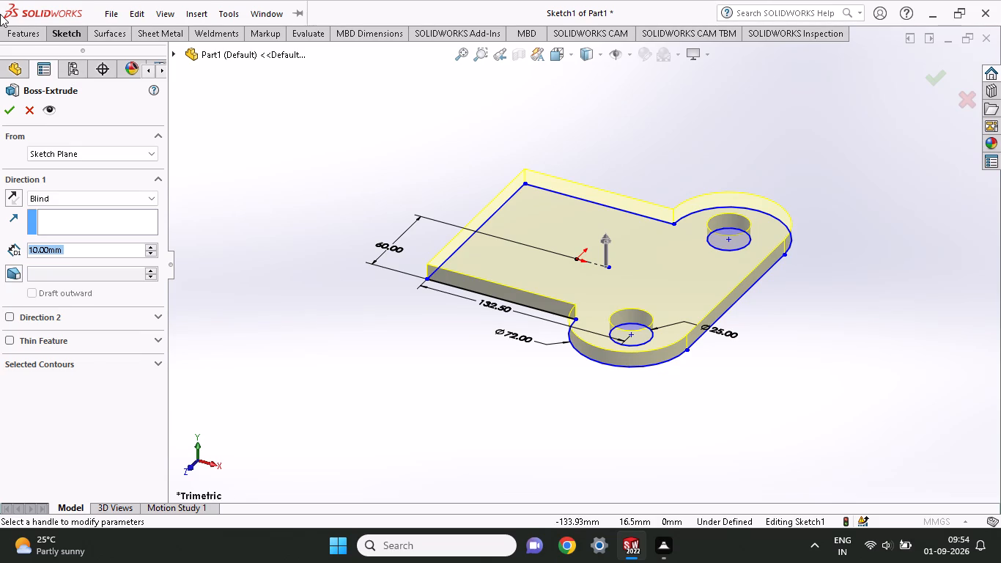
pyautogui.write('42')
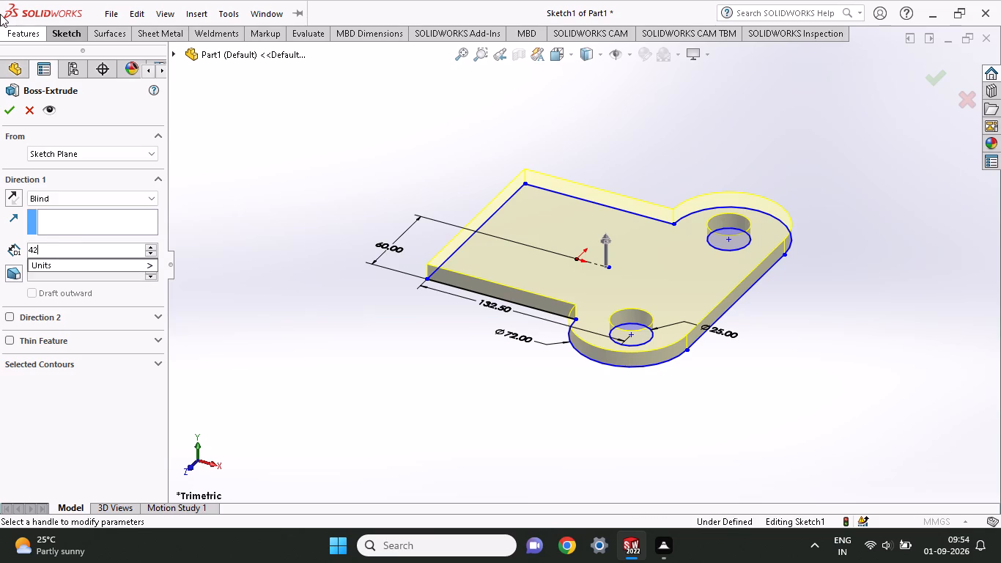
pyautogui.press('Return')
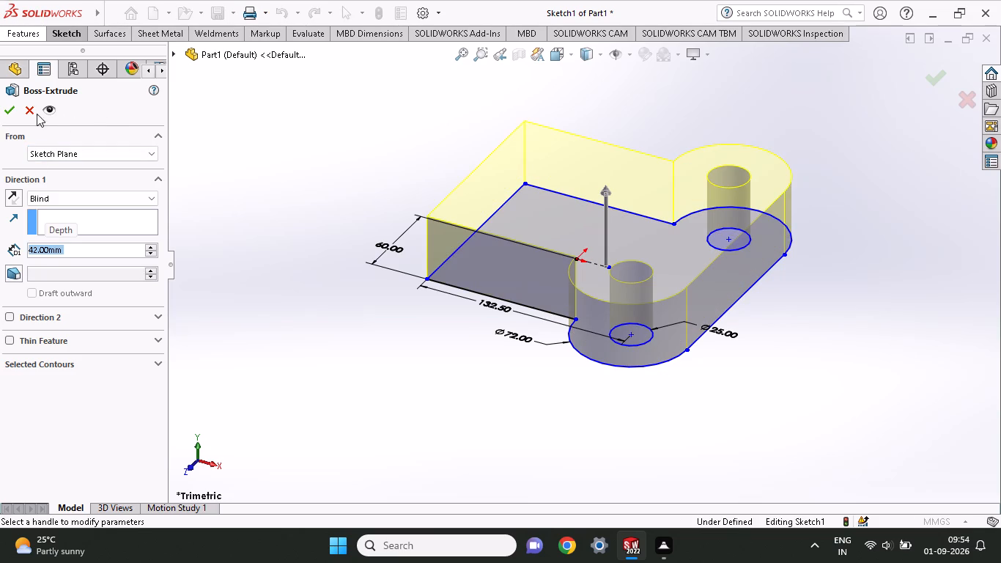
pyautogui.click(9, 108)
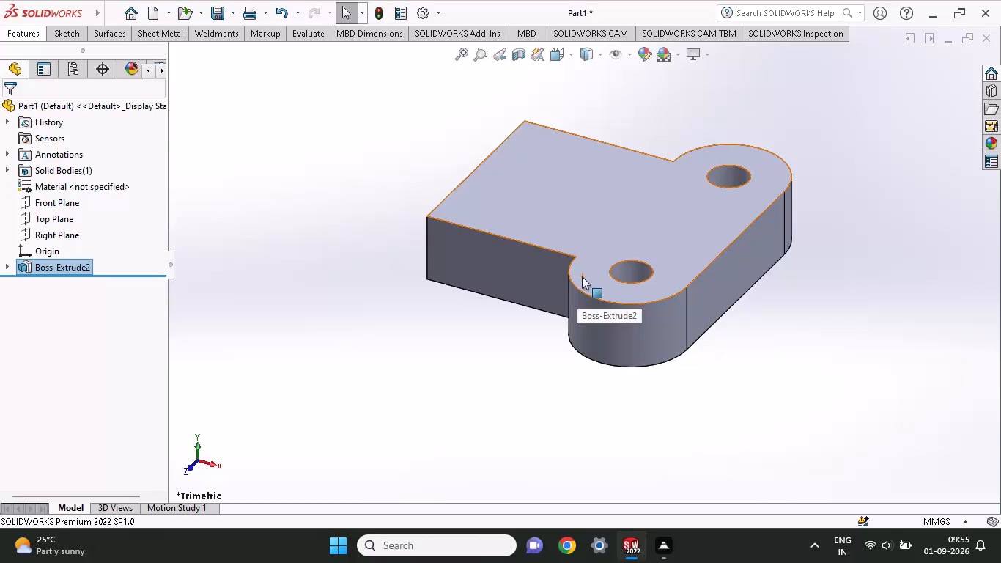
# Start a sketch on the block's top face and draw a full-height corner rectangle along its straight left end.
pyautogui.moveTo(406, 267); pyautogui.dragTo(398, 381, button='middle')
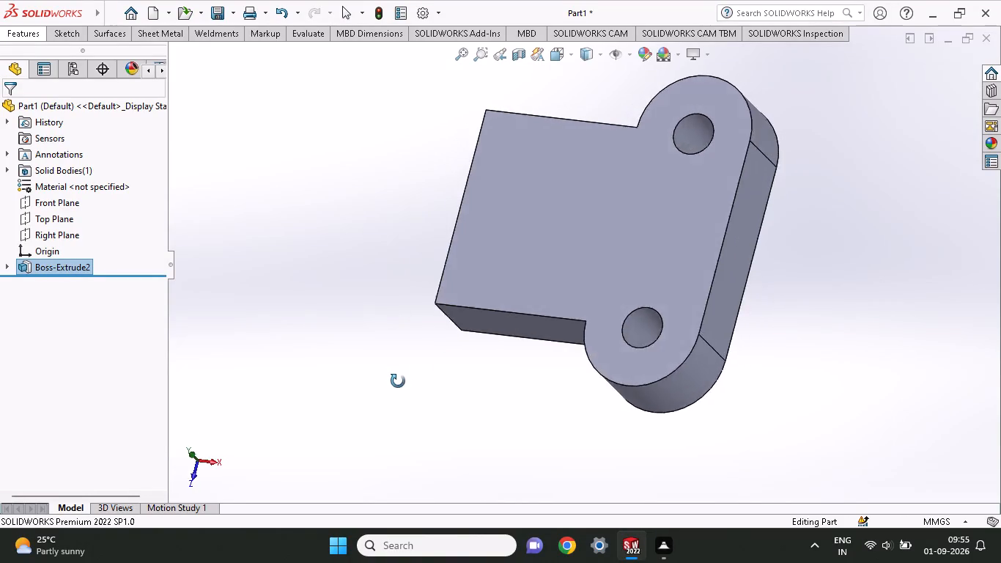
pyautogui.moveTo(398, 381); pyautogui.dragTo(426, 301, button='middle')
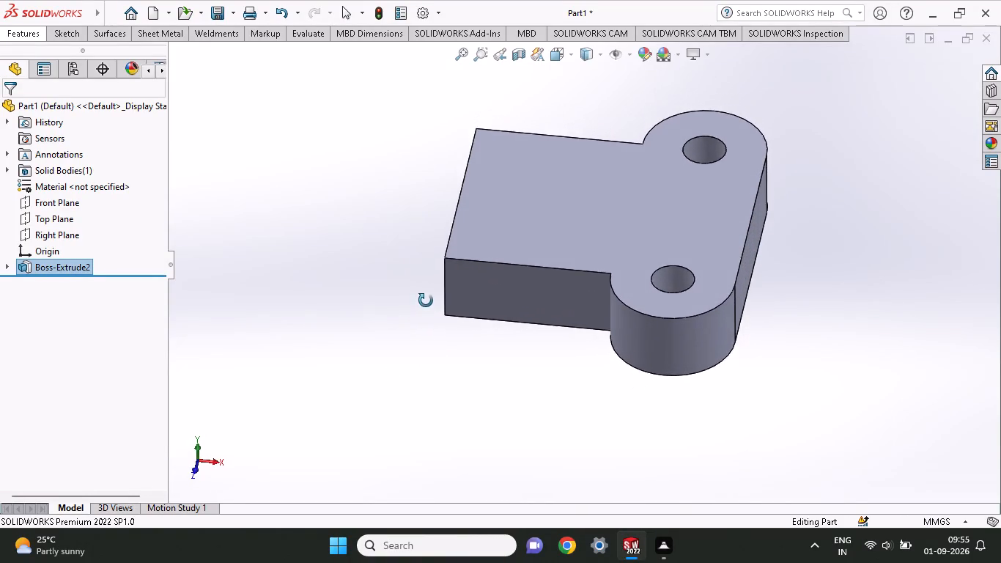
pyautogui.moveTo(426, 301); pyautogui.dragTo(434, 366, button='middle')
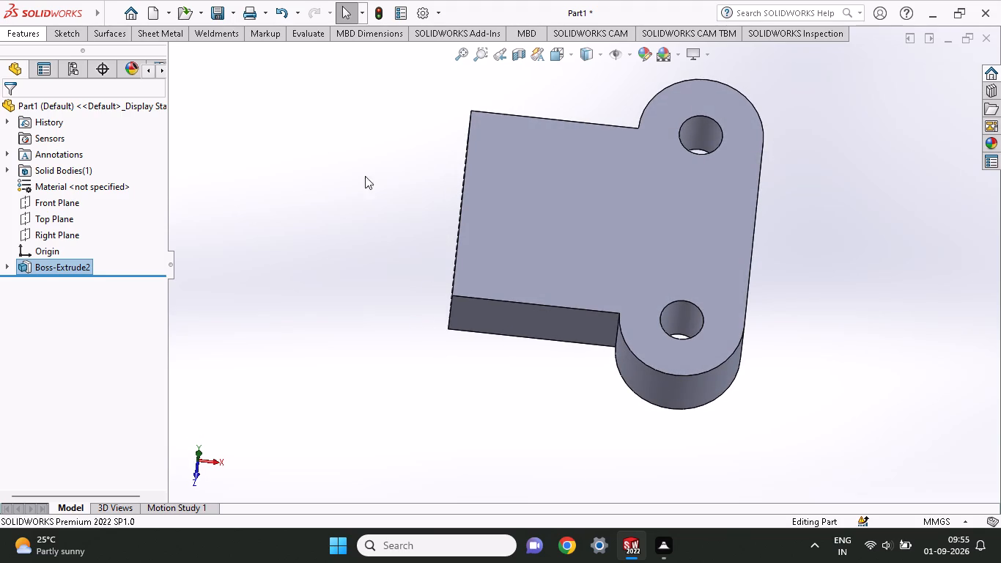
pyautogui.click(536, 185)
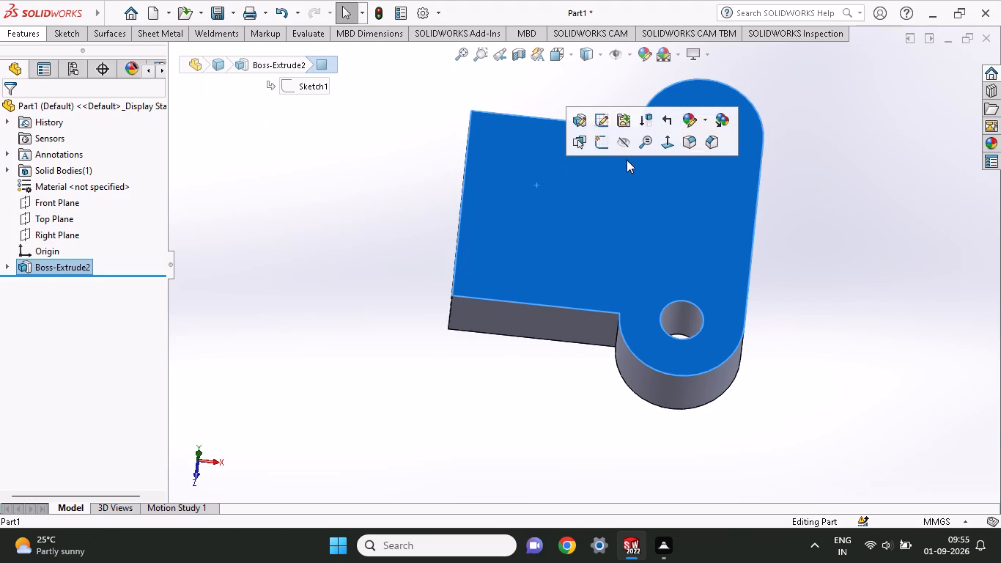
pyautogui.click(599, 141)
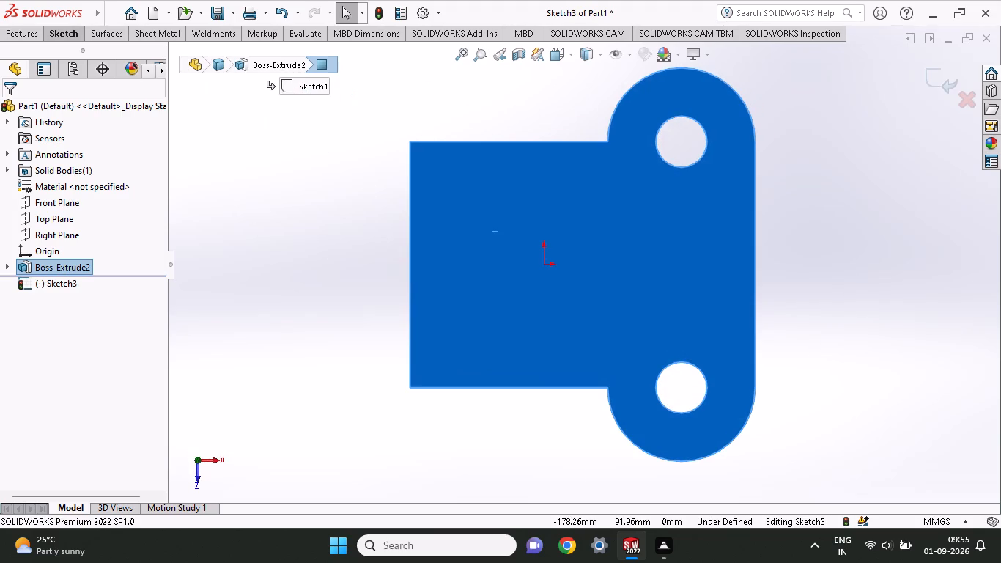
pyautogui.click(62, 28)
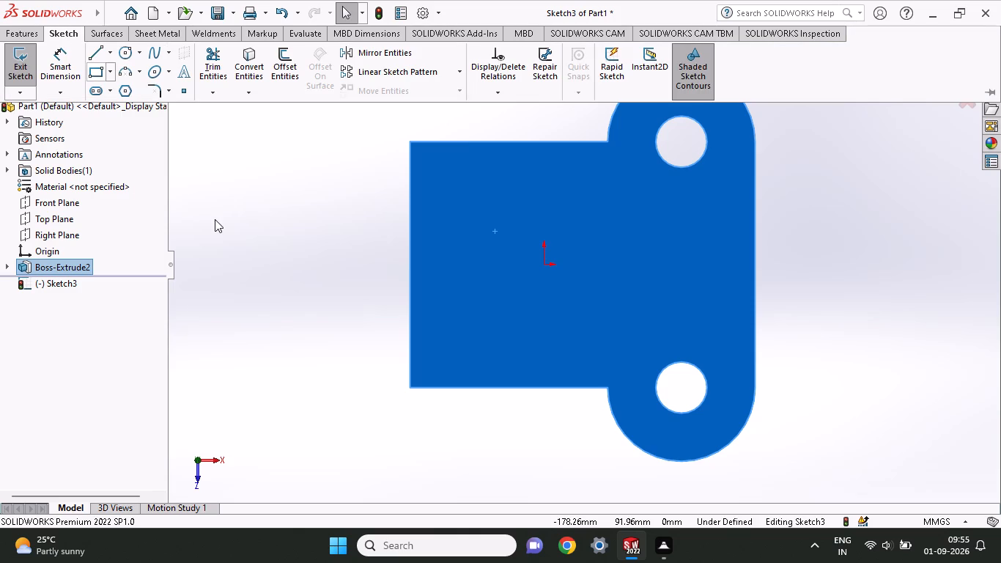
pyautogui.click(92, 77)
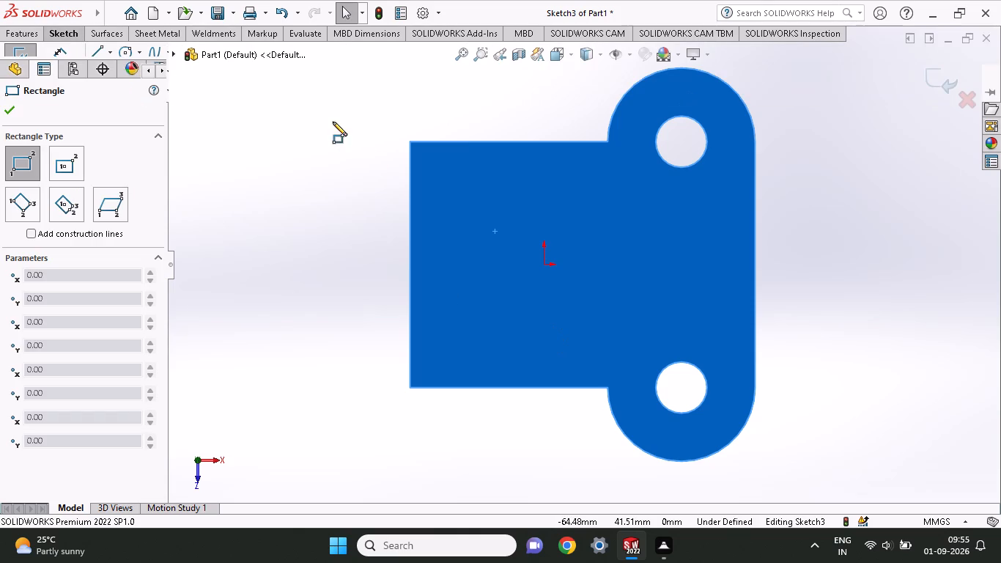
pyautogui.click(411, 142)
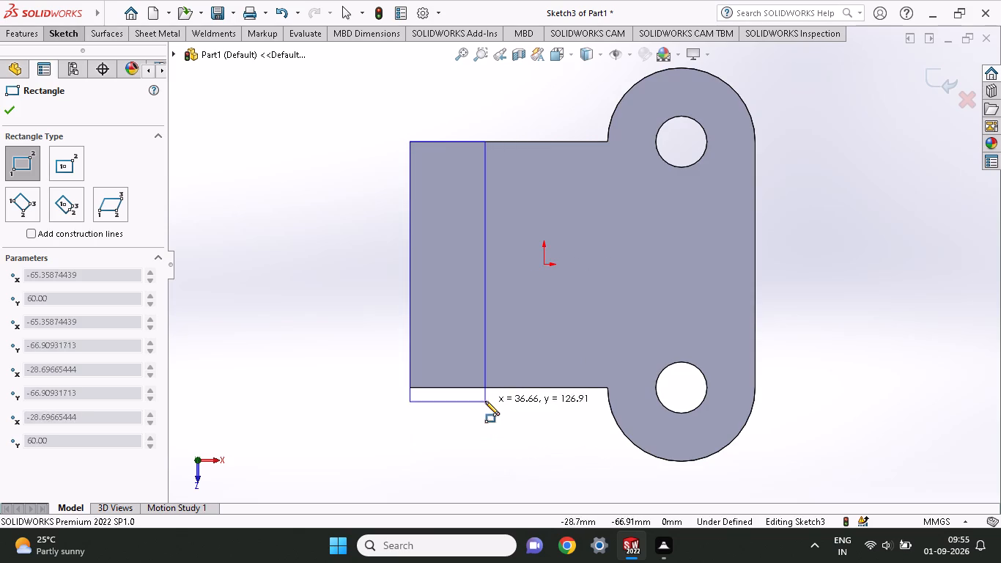
pyautogui.click(473, 386)
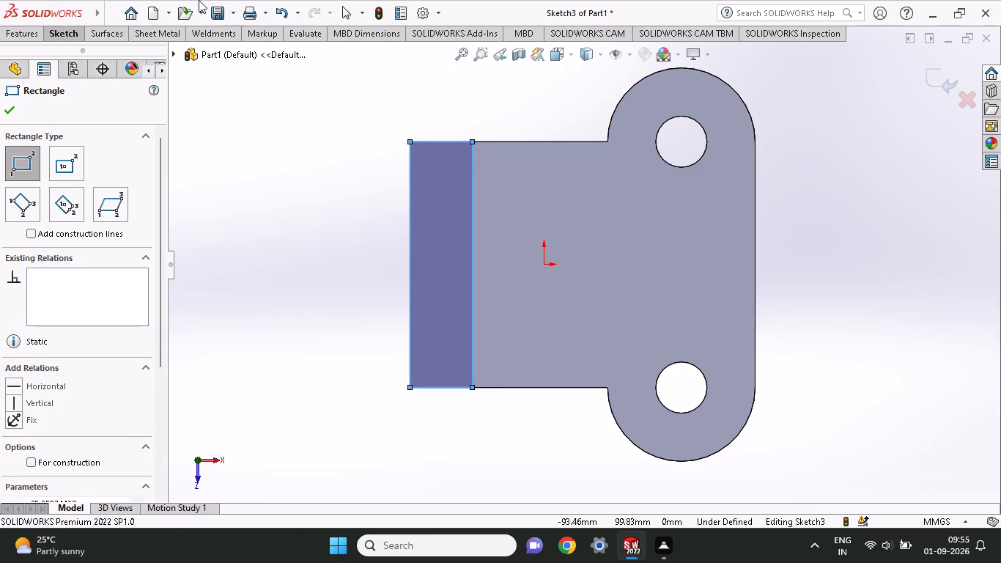
# Dimension the new rectangle's width along its bottom edge and set it to 30 mm.
pyautogui.click(69, 32)
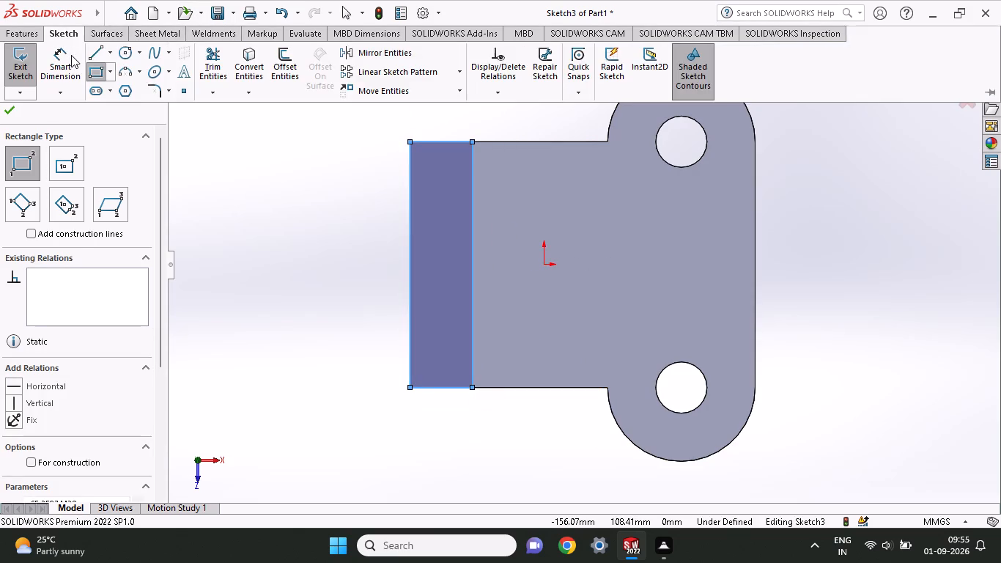
pyautogui.click(71, 55)
pyautogui.click(426, 386)
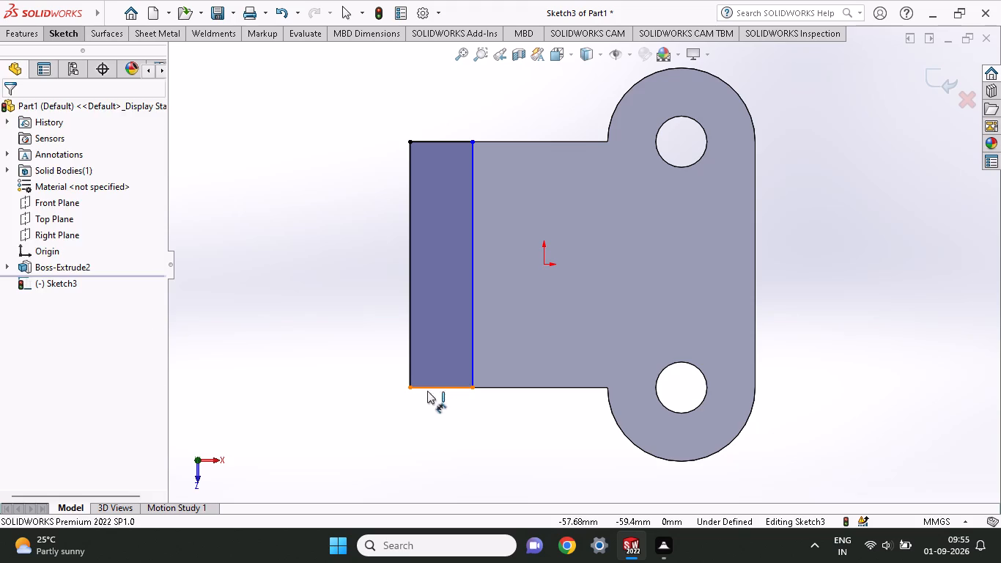
pyautogui.click(450, 429)
pyautogui.write('30')
pyautogui.press('Return')
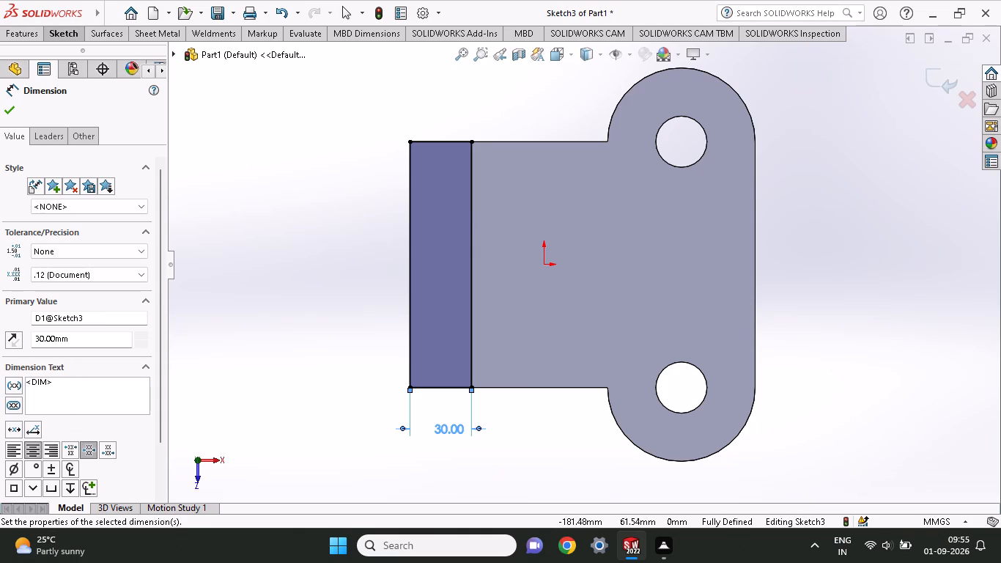
# Extrude the 30 mm wide rectangle as a merged solid boss with a blind depth of 166 mm.
pyautogui.moveTo(74, 343); pyautogui.dragTo(4, 334)
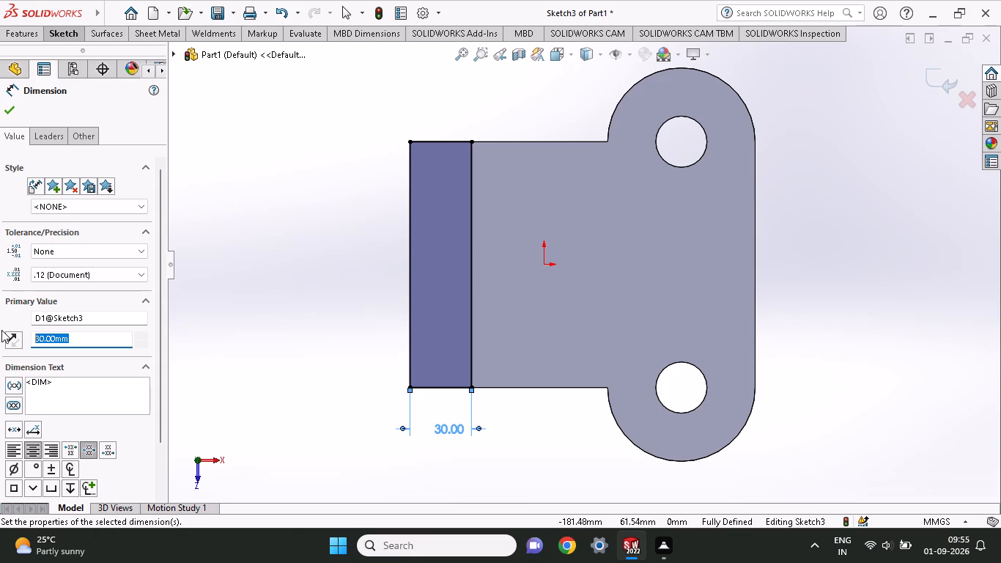
pyautogui.click(350, 150)
pyautogui.click(12, 32)
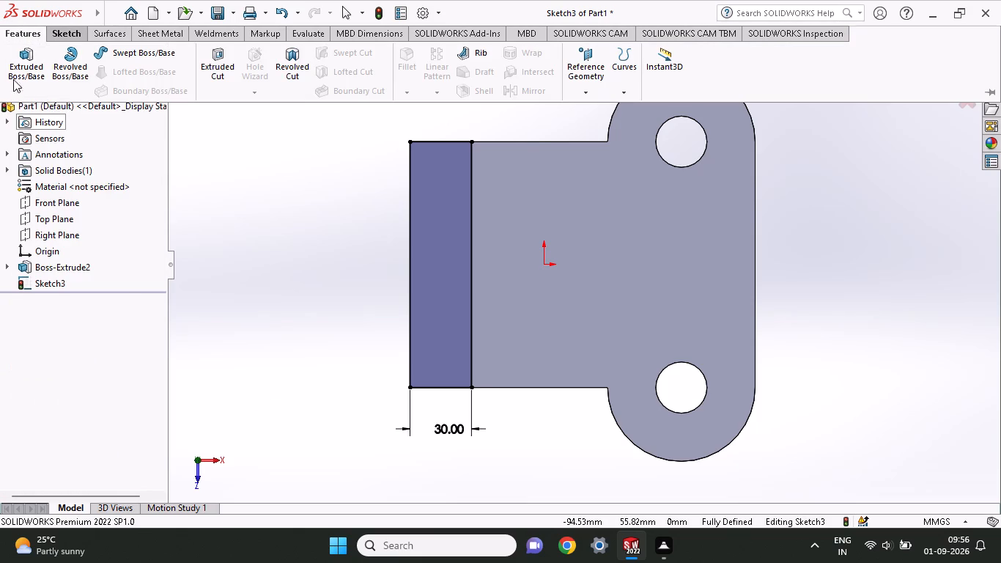
pyautogui.click(16, 69)
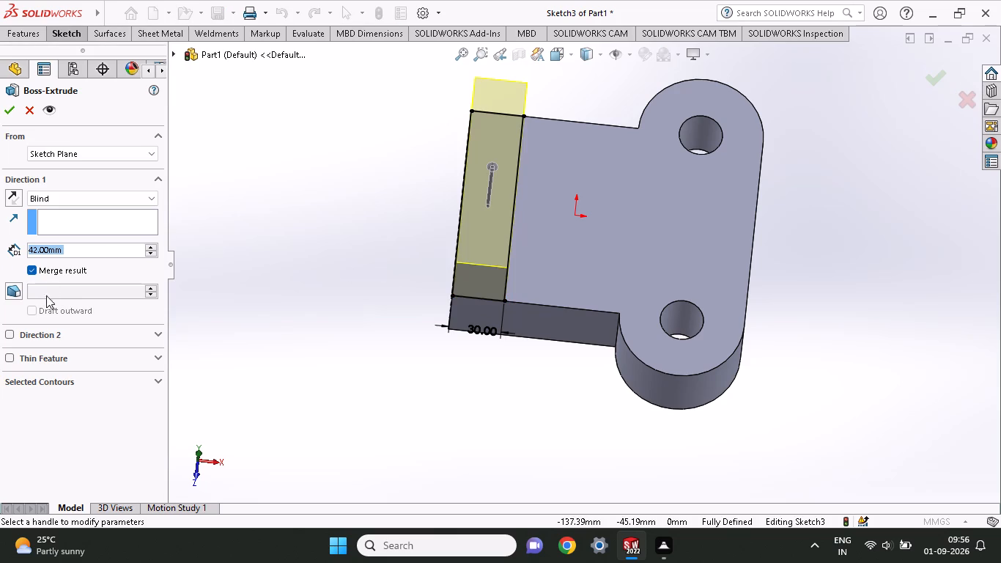
pyautogui.write('166')
pyautogui.press('Return')
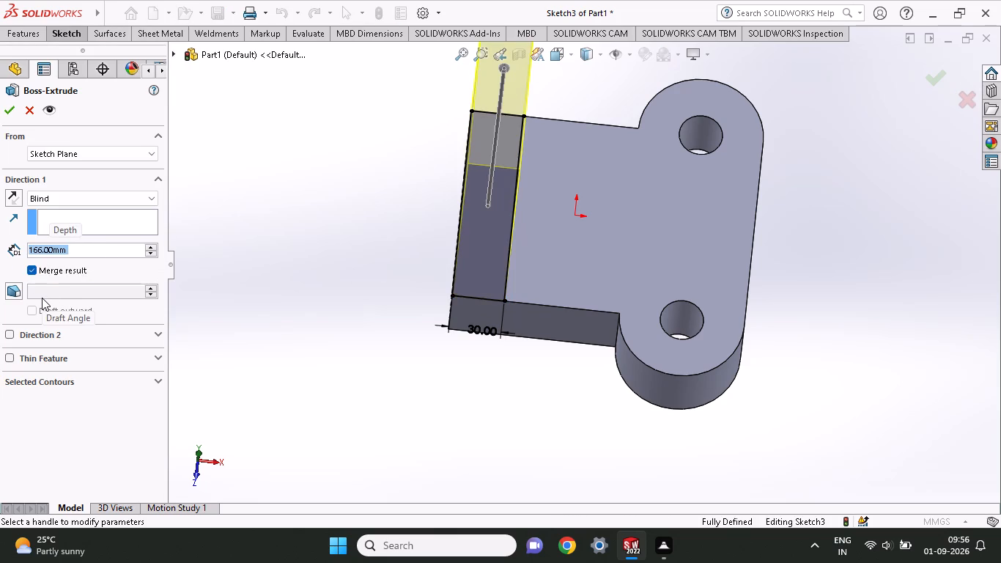
pyautogui.click(6, 108)
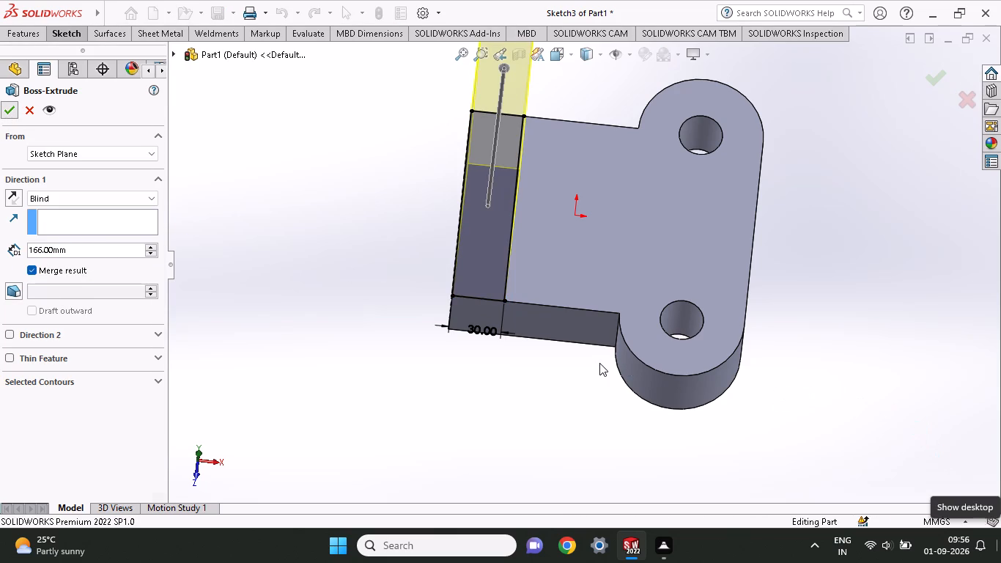
# Start a sketch on the part's L-shaped side face and draw a circle of about 44 mm radius through the upright's outer top corner.
pyautogui.moveTo(575, 339); pyautogui.dragTo(625, 210, button='middle')
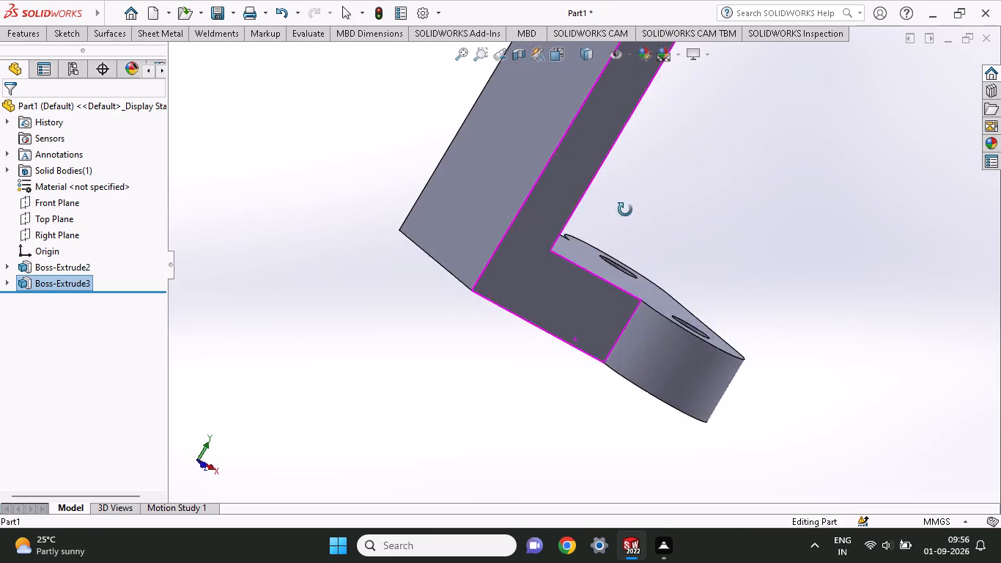
pyautogui.moveTo(625, 210); pyautogui.dragTo(621, 167, button='middle')
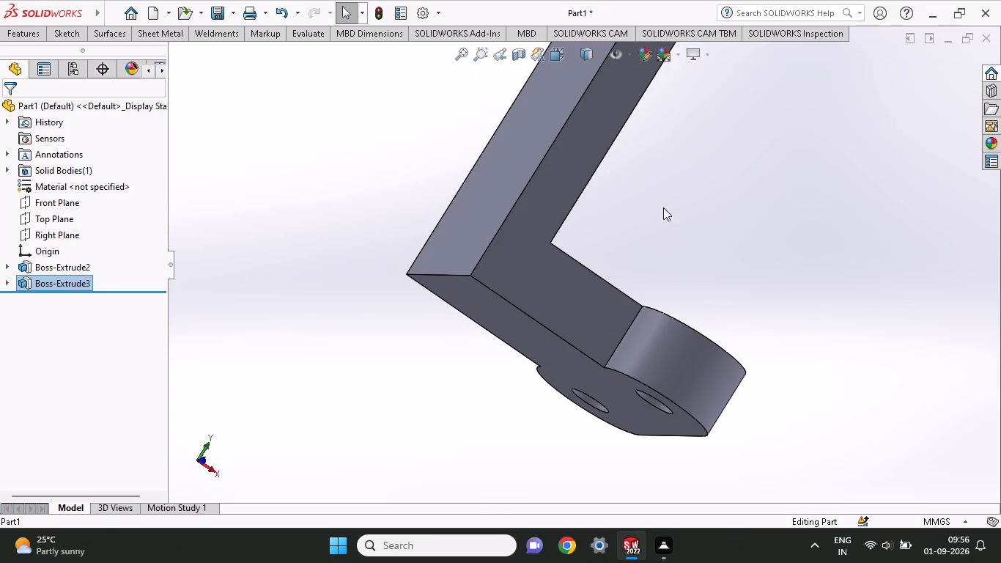
pyautogui.keyDown('ctrl'); pyautogui.scroll(3, 648, 188); pyautogui.keyUp('ctrl')
pyautogui.moveTo(648, 188); pyautogui.dragTo(547, 186, button='middle')
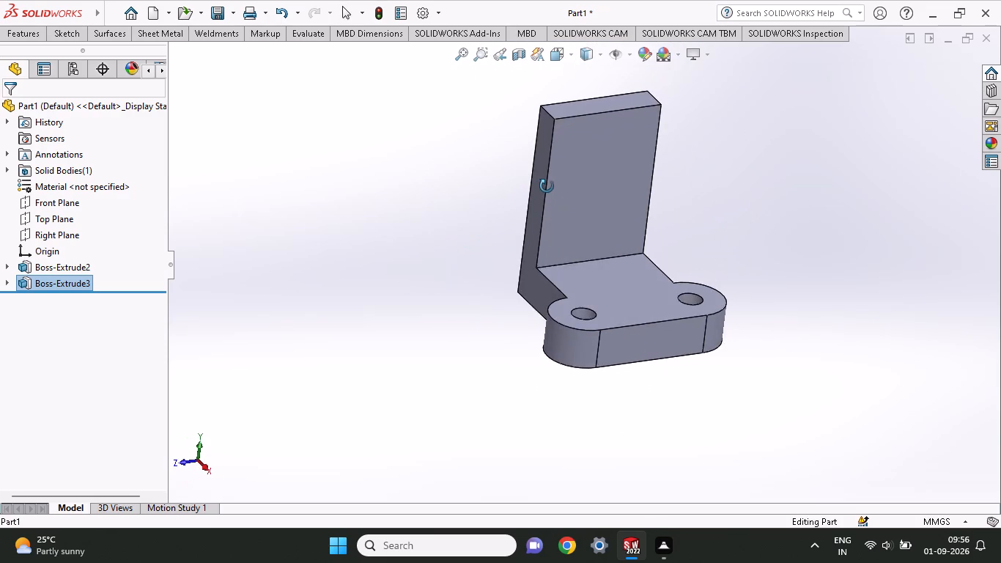
pyautogui.moveTo(547, 186); pyautogui.dragTo(575, 189, button='middle')
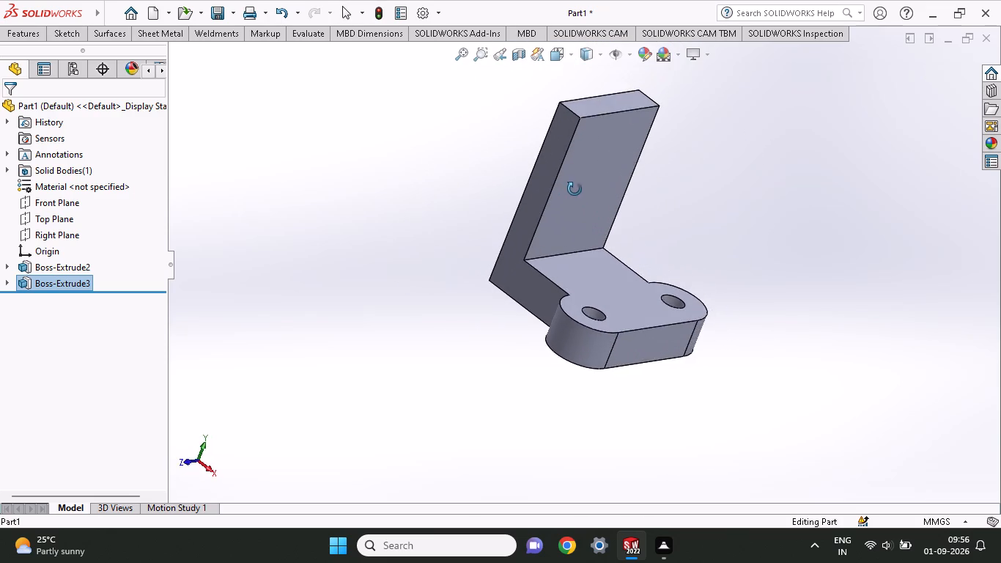
pyautogui.moveTo(575, 189); pyautogui.dragTo(612, 173, button='middle')
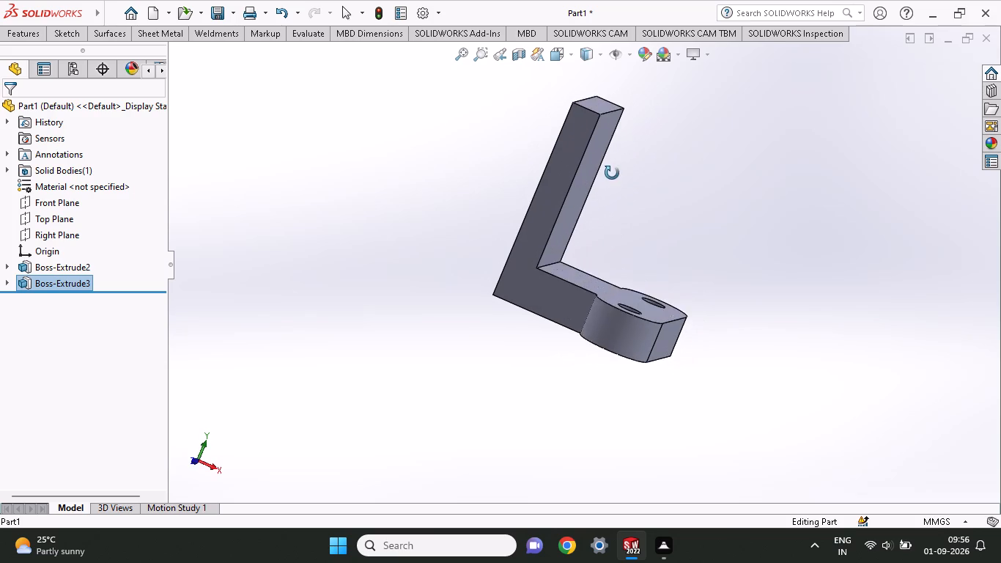
pyautogui.moveTo(612, 173); pyautogui.dragTo(618, 163, button='middle')
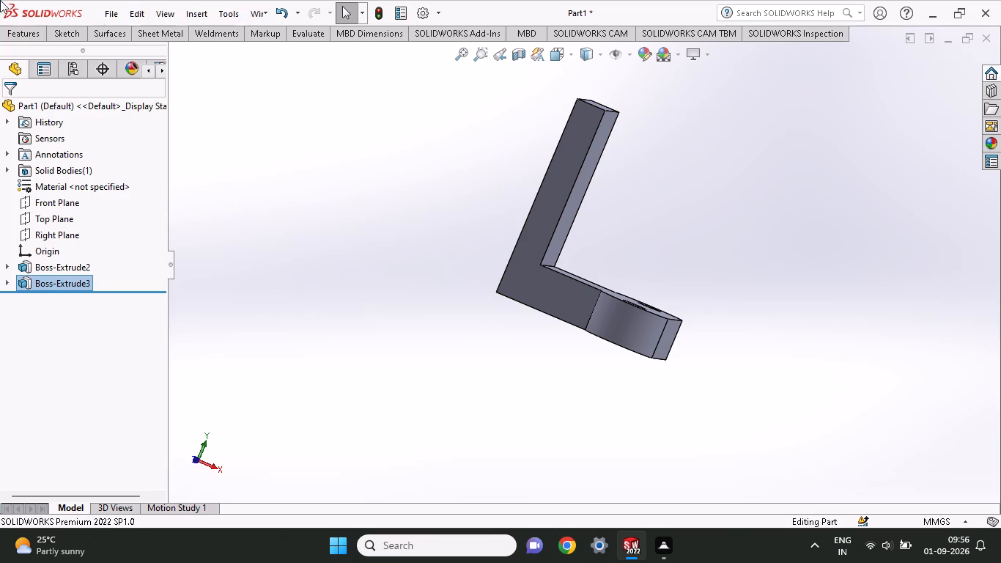
pyautogui.click(67, 35)
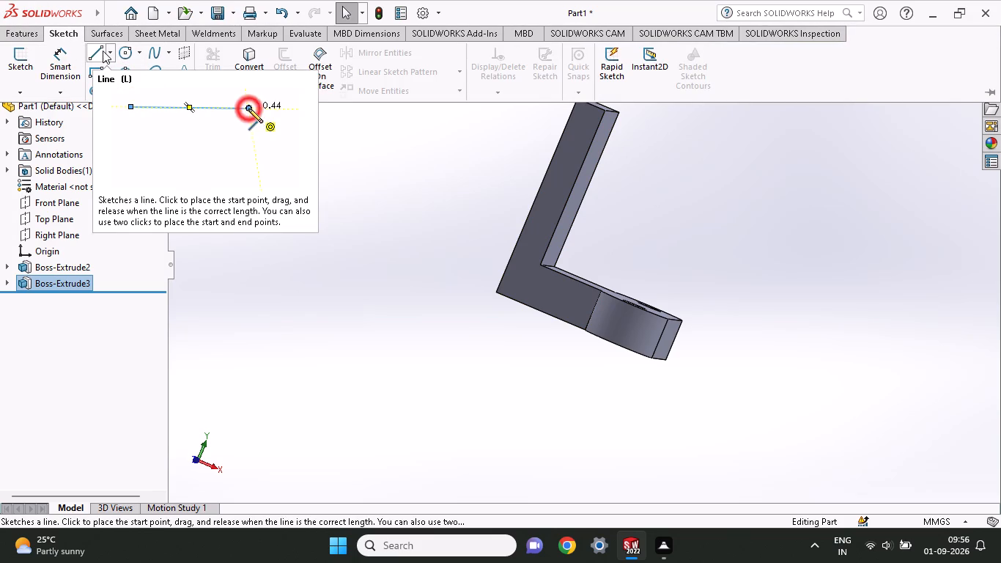
pyautogui.click(565, 151)
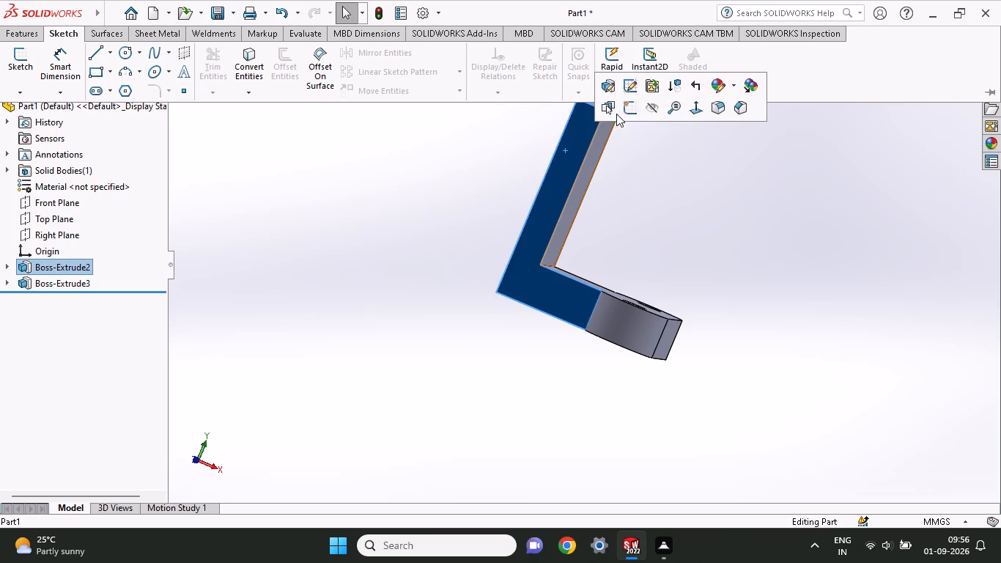
pyautogui.click(626, 114)
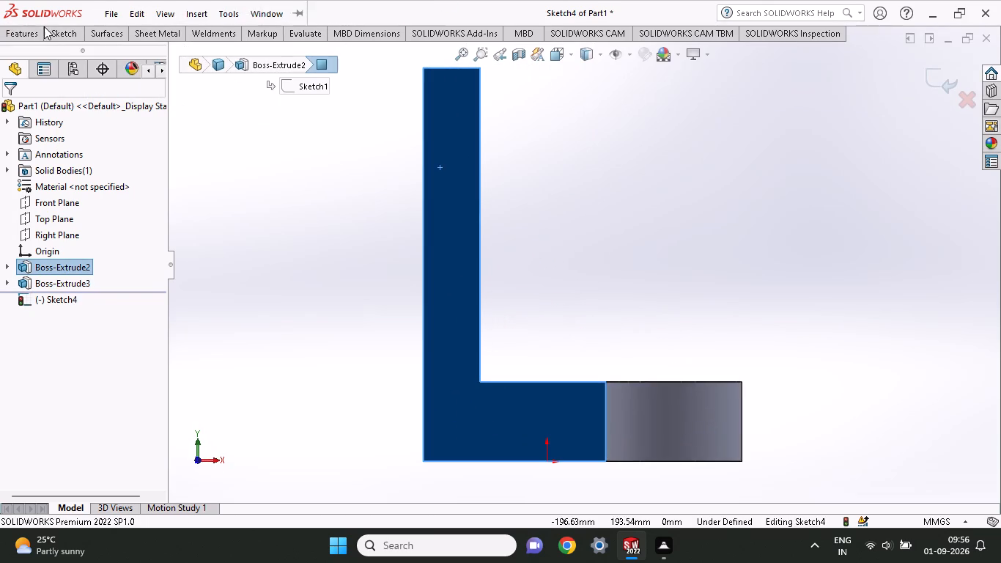
pyautogui.click(51, 33)
pyautogui.click(124, 51)
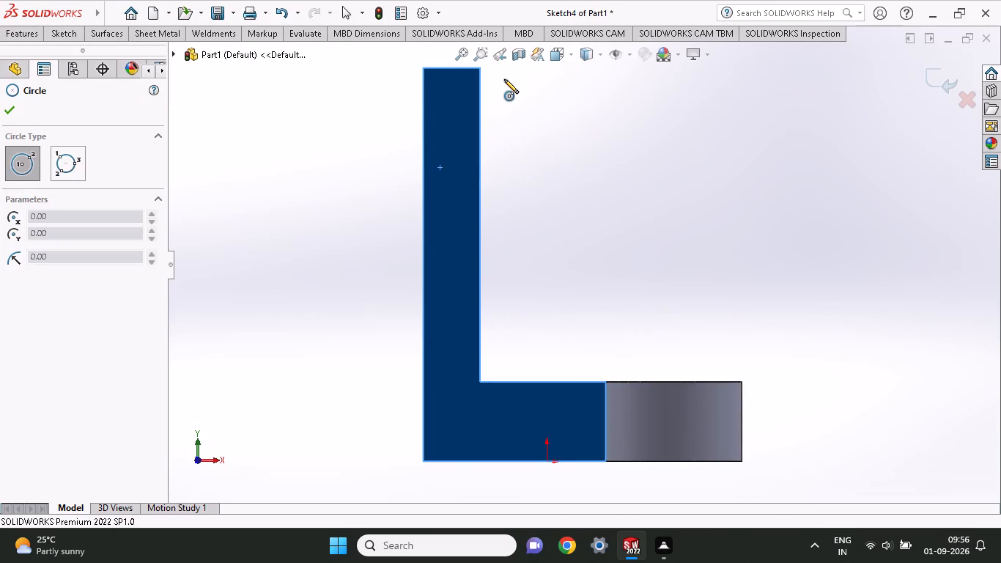
pyautogui.click(507, 73)
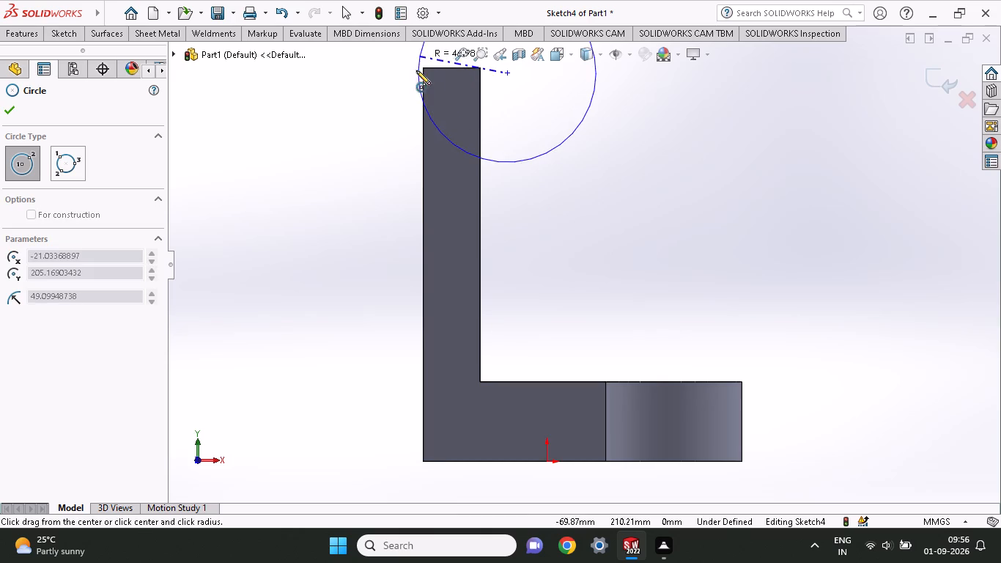
pyautogui.click(426, 69)
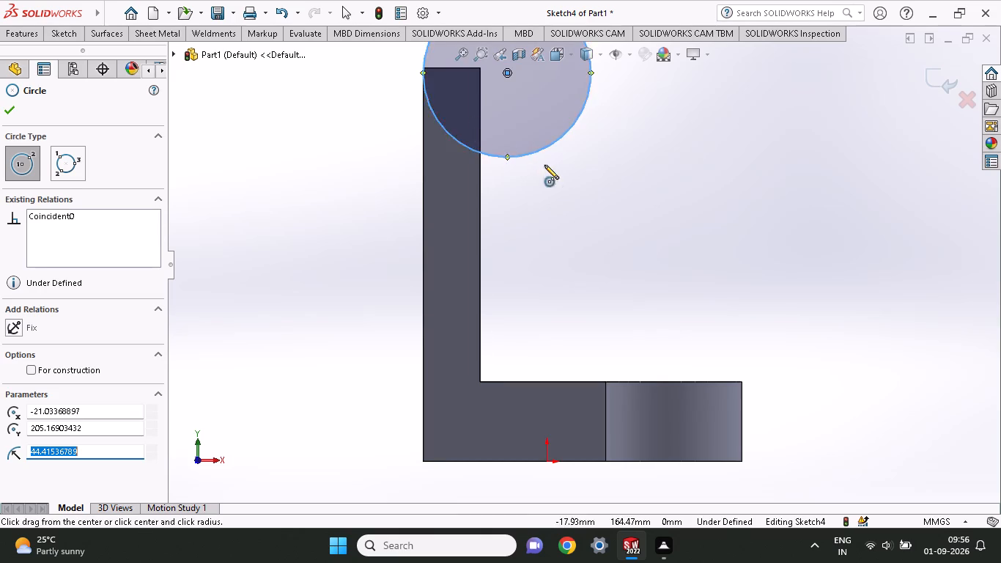
# Dimension the circle's diameter and set it to 115 mm.
pyautogui.click(74, 36)
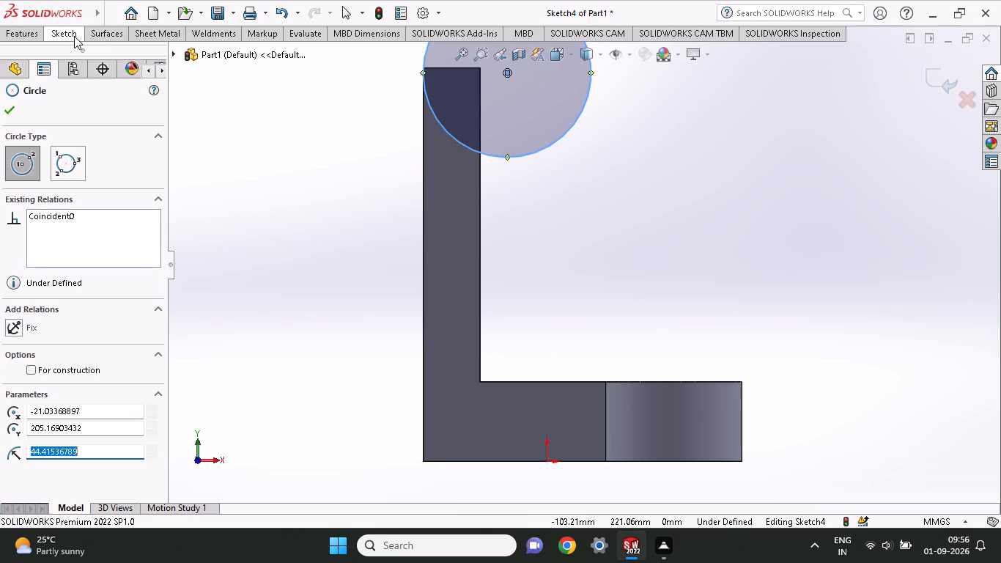
pyautogui.click(62, 63)
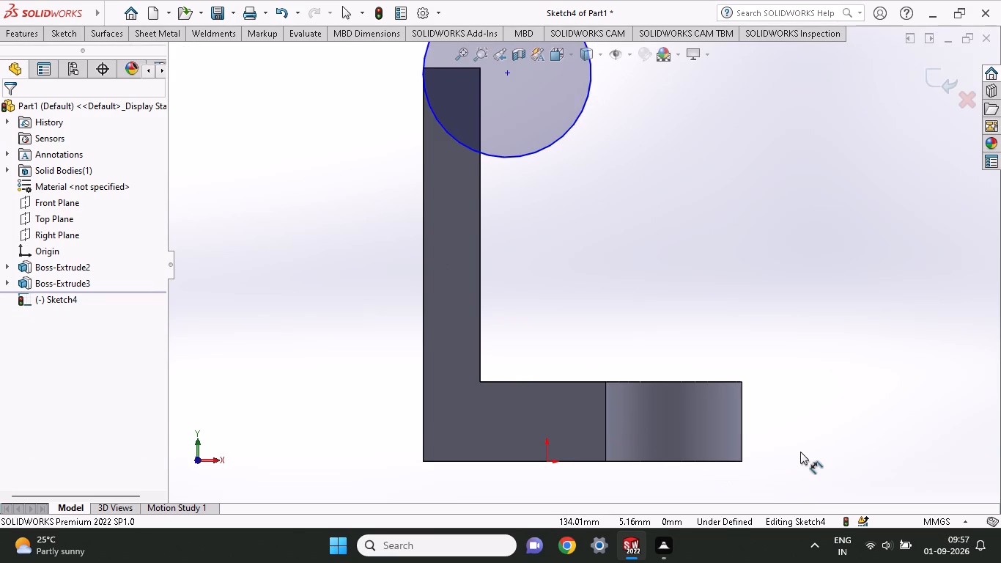
pyautogui.keyDown('ctrl'); pyautogui.scroll(2, 826, 154); pyautogui.keyUp('ctrl')
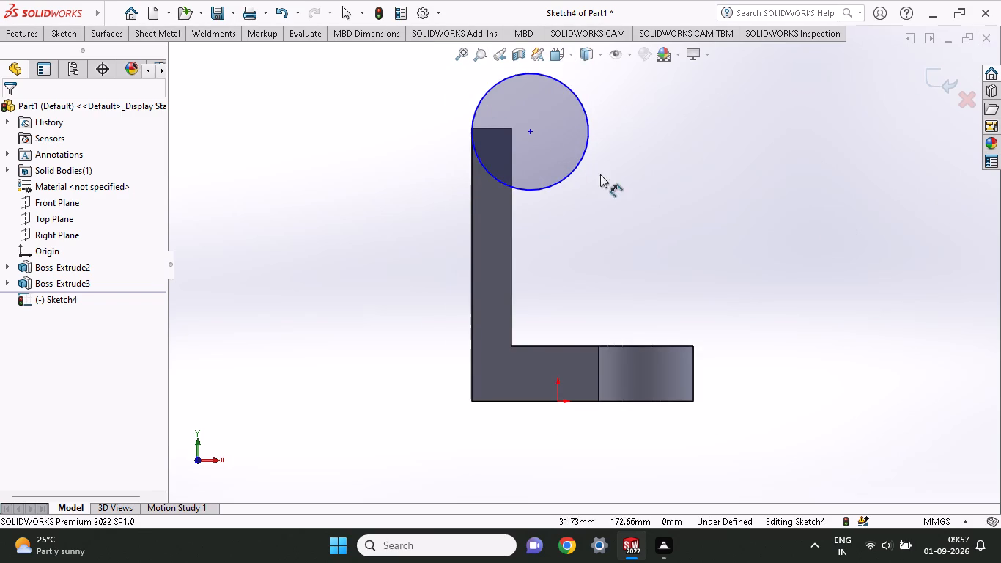
pyautogui.click(584, 150)
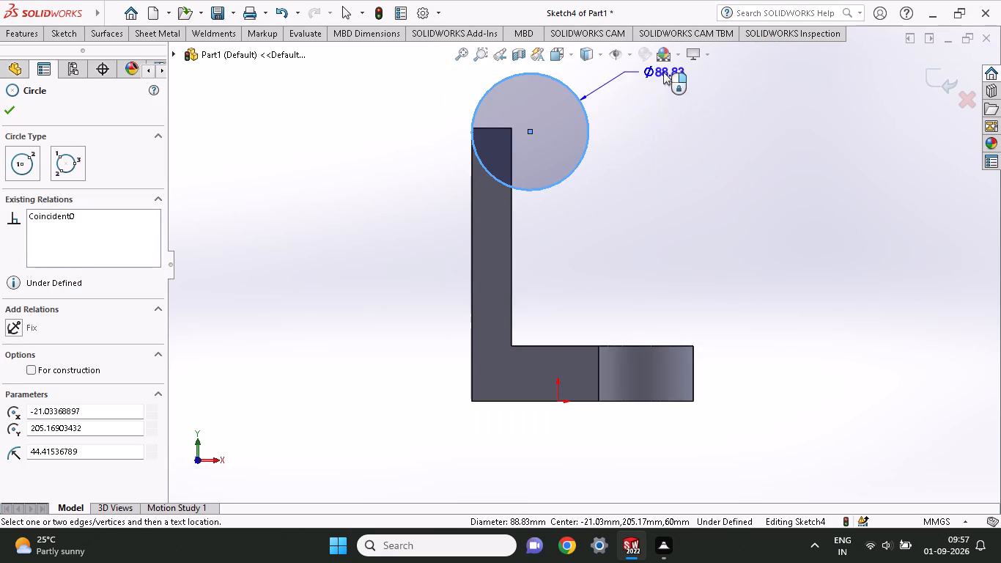
pyautogui.click(685, 122)
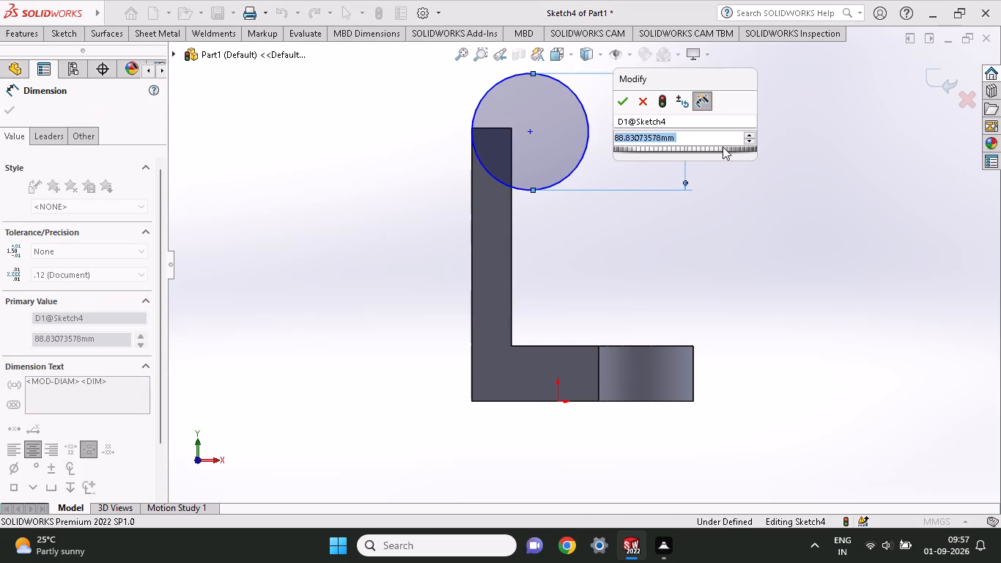
pyautogui.press('1')
pyautogui.press('1')
pyautogui.press('5')
pyautogui.press('Return')
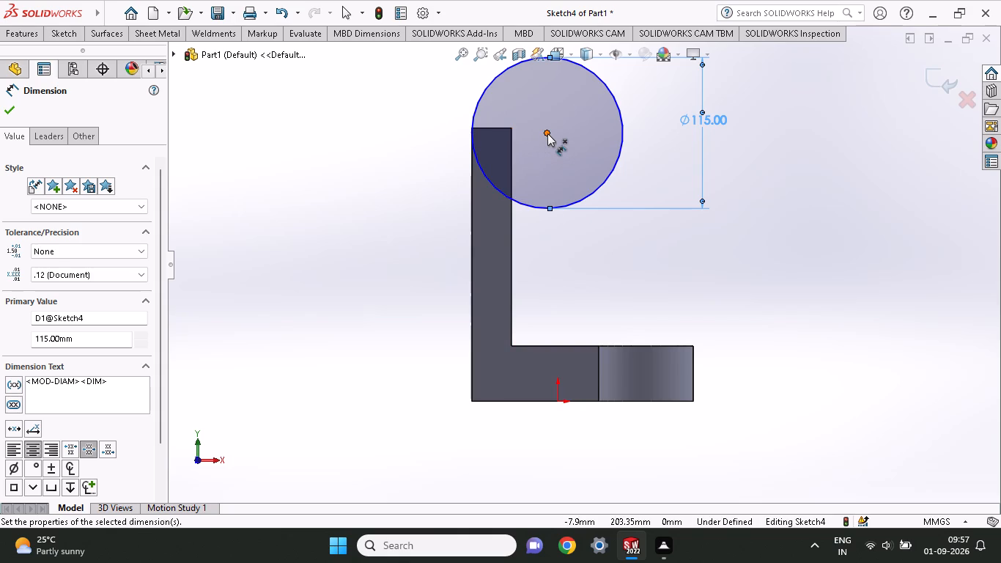
pyautogui.press('Escape')
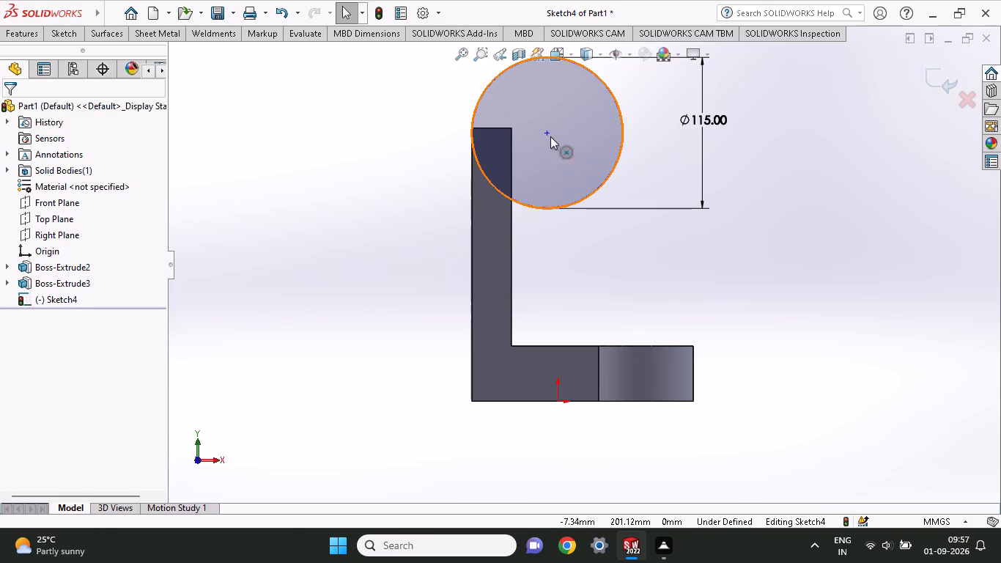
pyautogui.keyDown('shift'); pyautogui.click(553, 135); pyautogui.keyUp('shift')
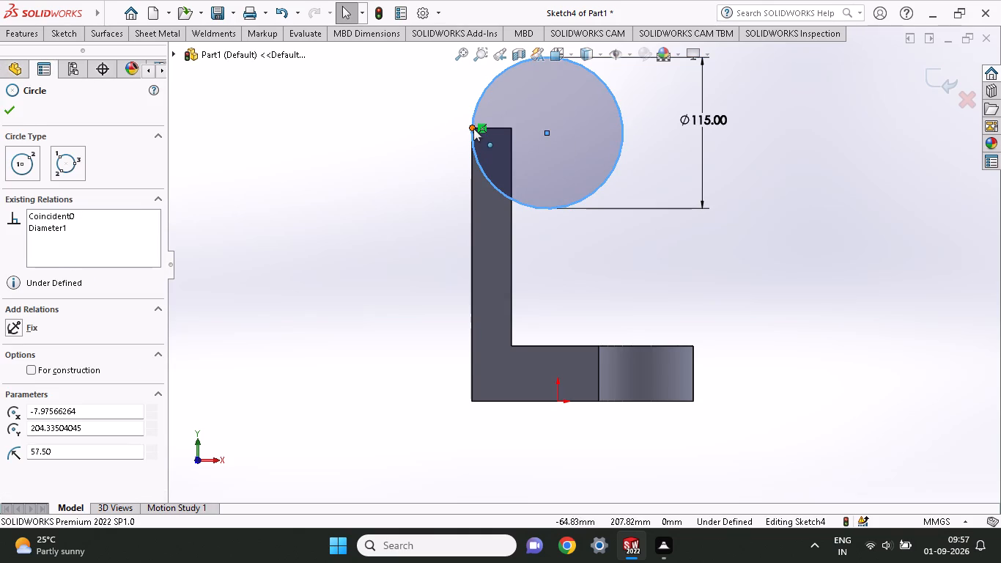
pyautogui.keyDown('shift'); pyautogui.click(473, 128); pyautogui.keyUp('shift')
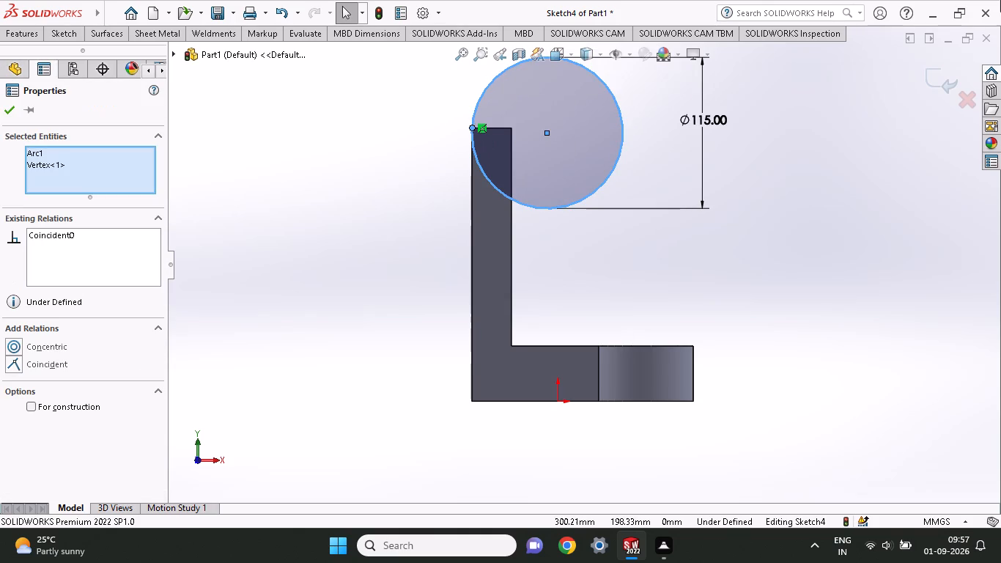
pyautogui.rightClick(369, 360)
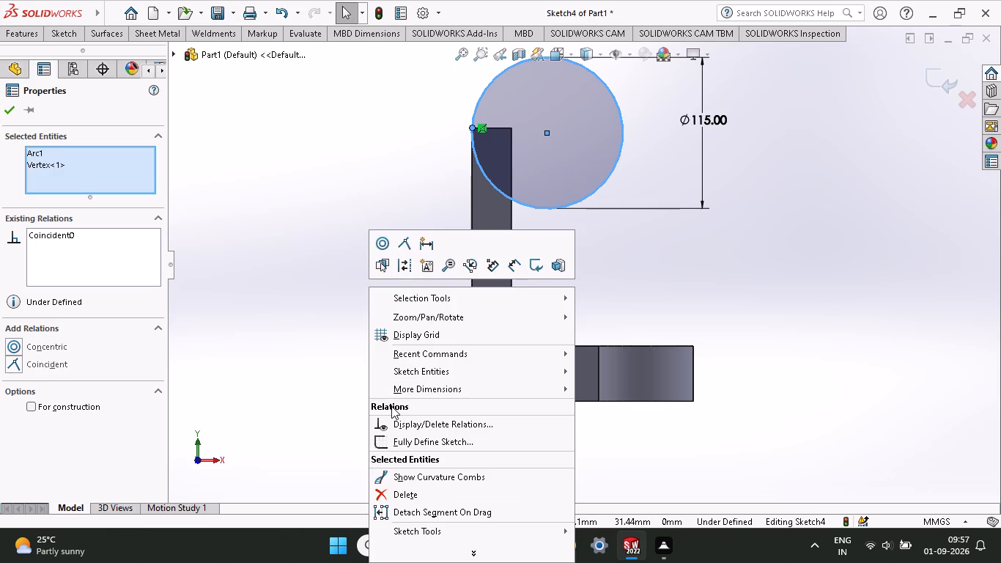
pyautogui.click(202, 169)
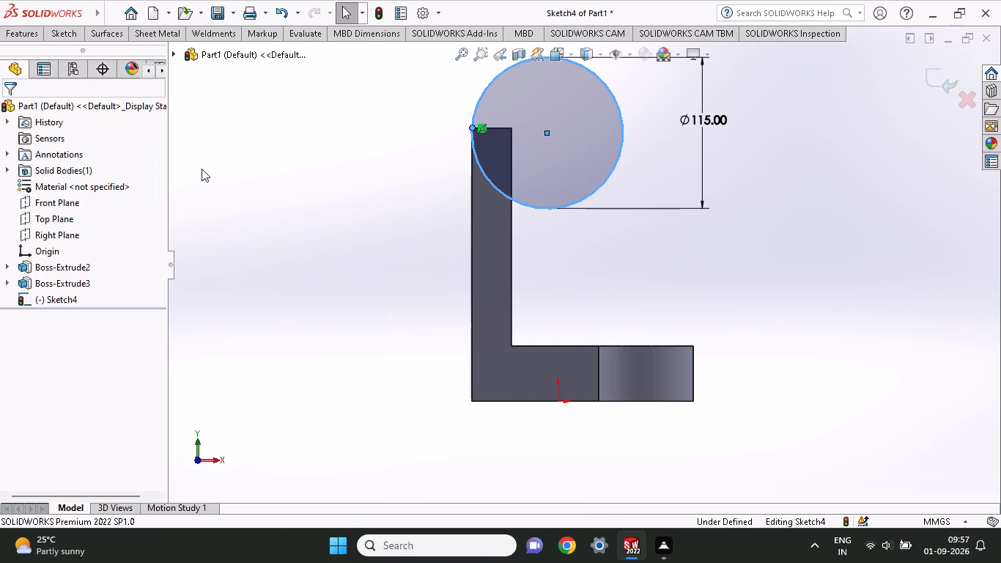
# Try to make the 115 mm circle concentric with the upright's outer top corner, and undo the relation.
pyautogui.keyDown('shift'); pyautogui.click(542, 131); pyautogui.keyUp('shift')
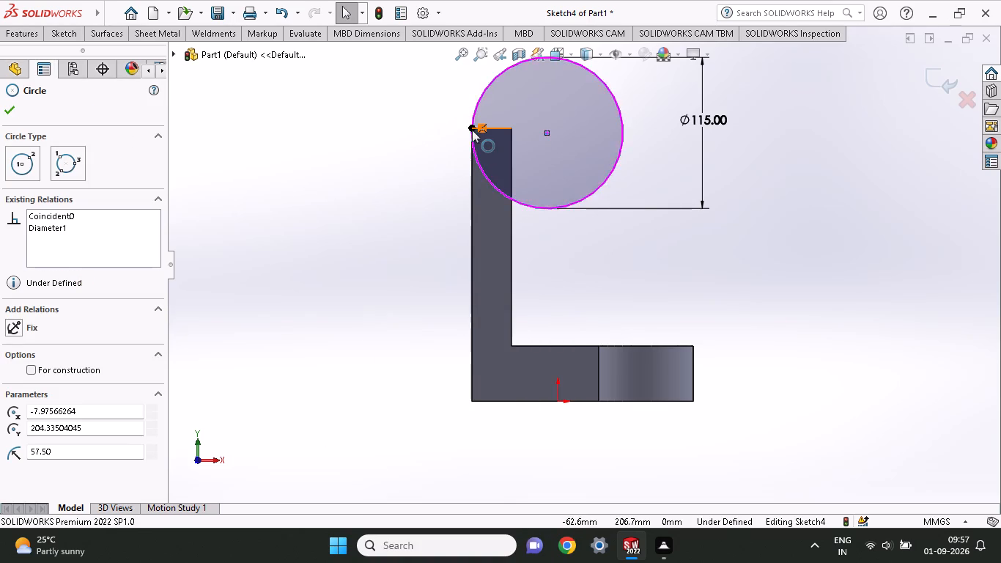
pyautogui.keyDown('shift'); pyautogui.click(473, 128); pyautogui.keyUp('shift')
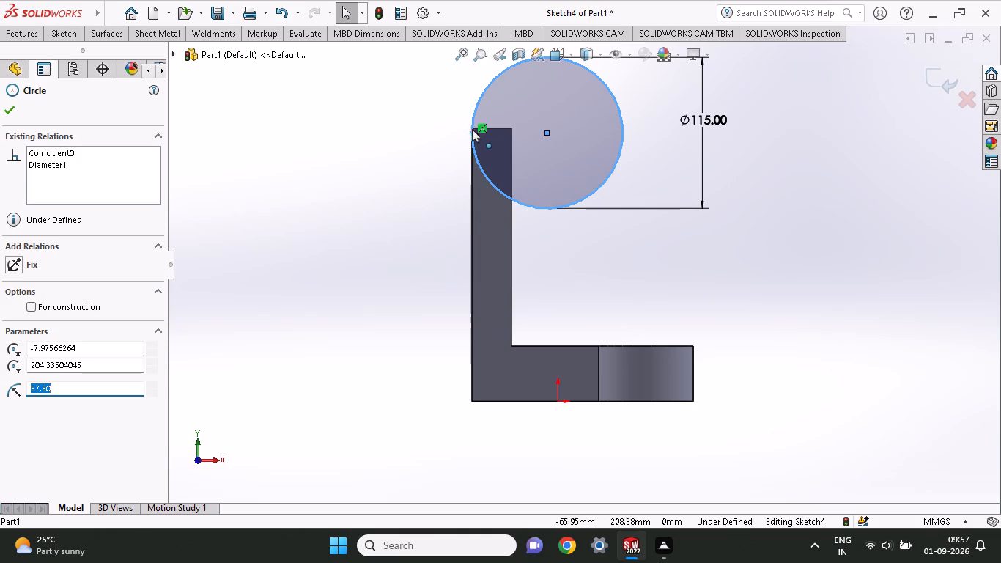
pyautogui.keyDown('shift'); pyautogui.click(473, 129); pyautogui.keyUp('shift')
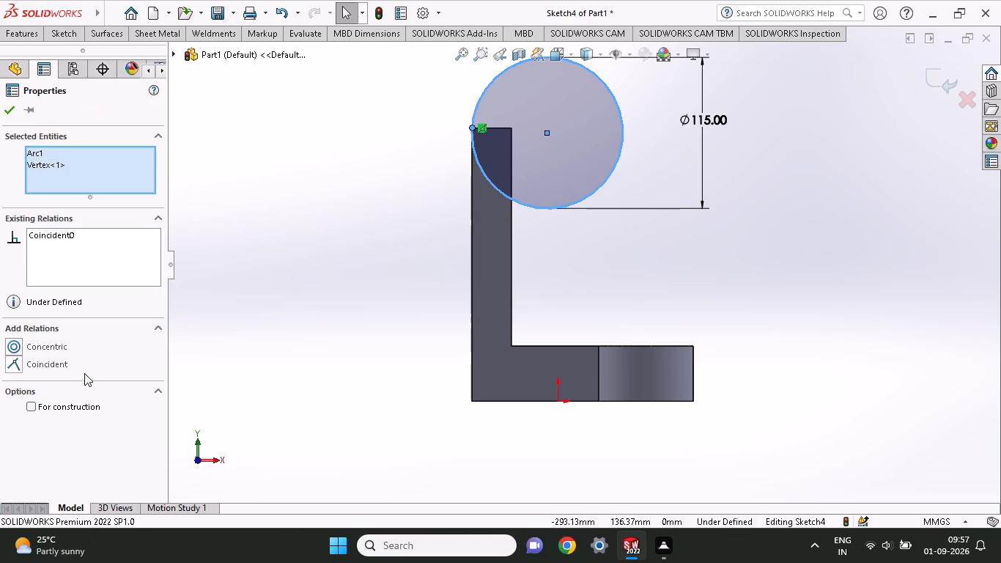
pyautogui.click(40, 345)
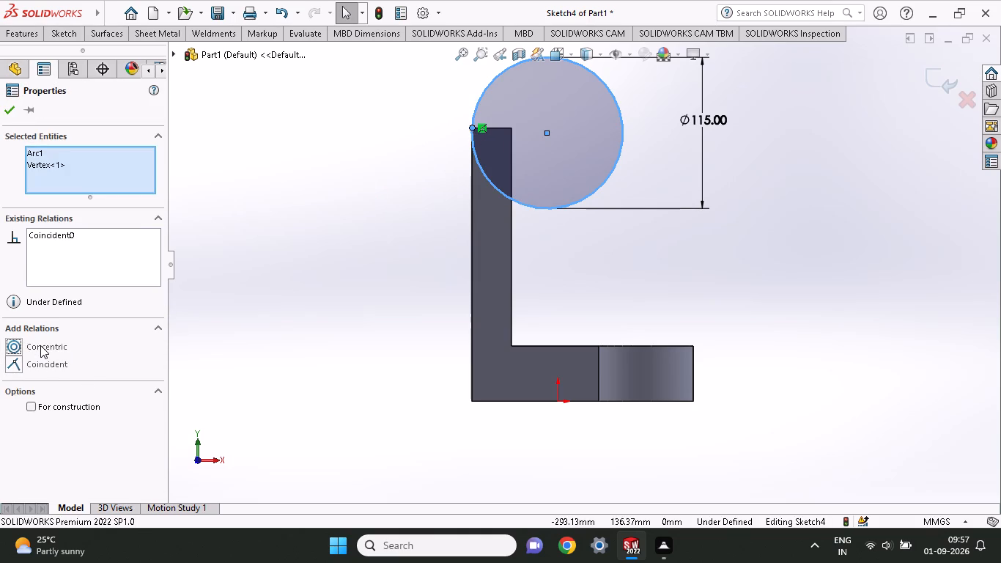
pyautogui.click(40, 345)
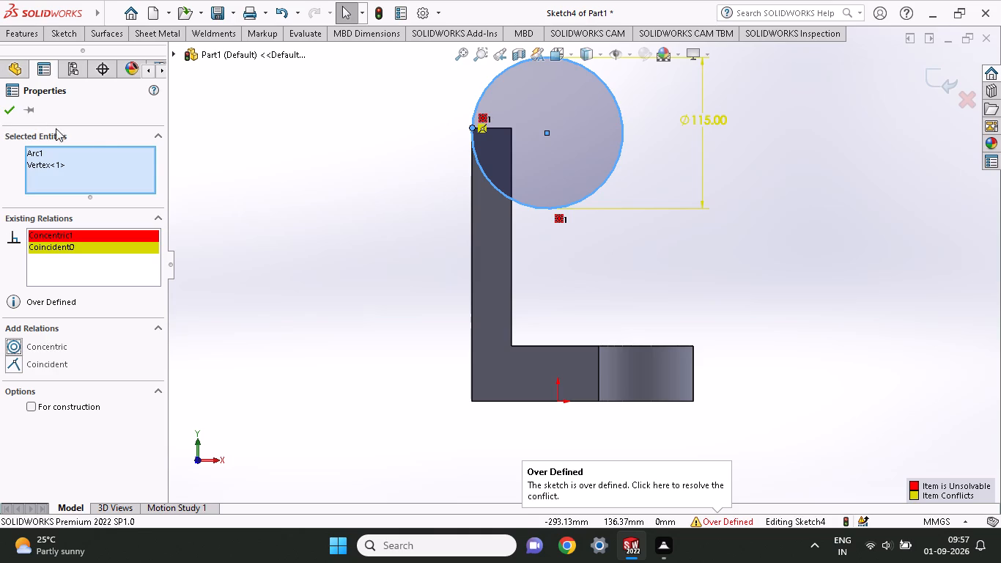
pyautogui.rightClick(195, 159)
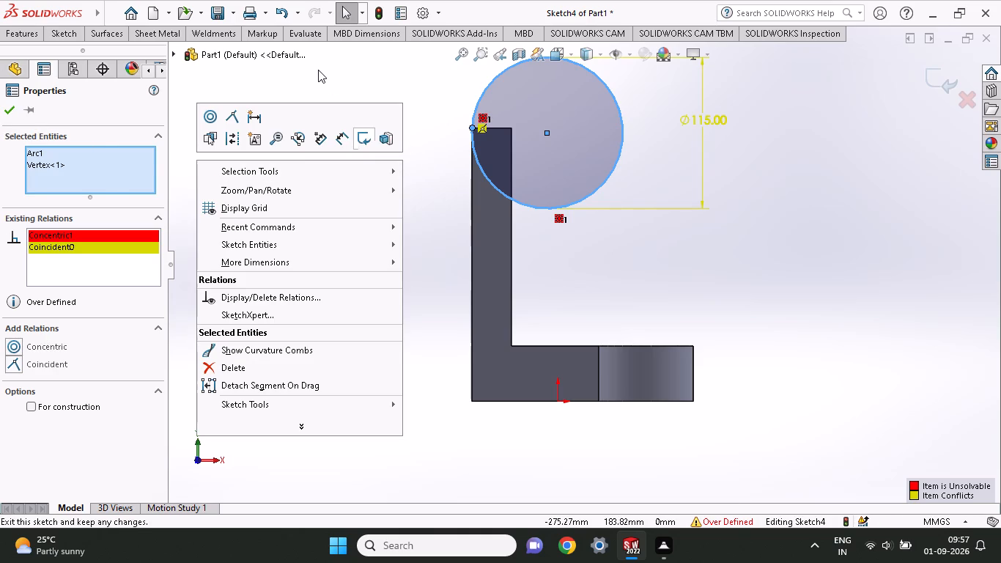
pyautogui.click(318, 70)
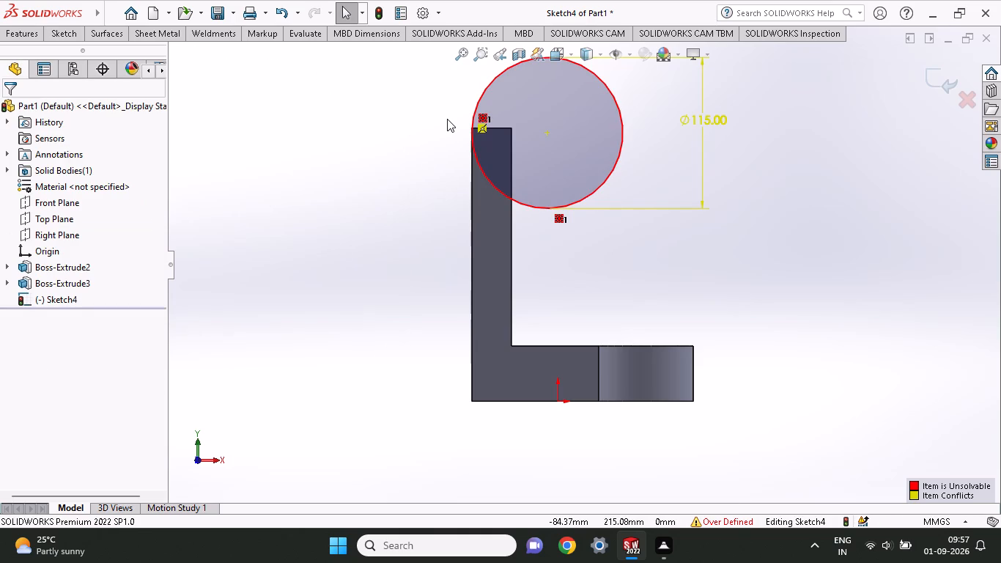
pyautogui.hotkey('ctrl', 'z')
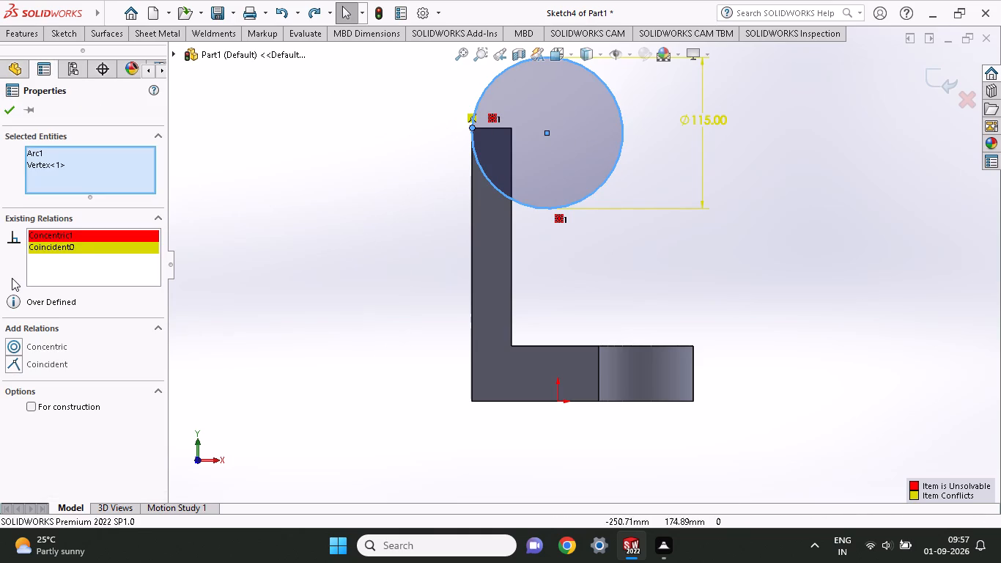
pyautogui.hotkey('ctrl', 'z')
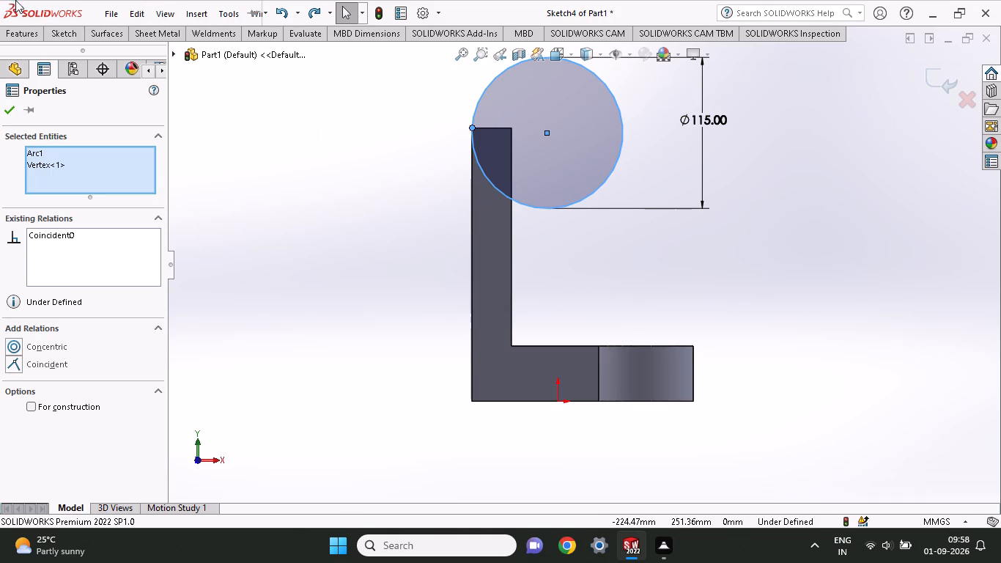
# Draw a second circle of about 29 mm radius on the centre of the 115 mm circle.
pyautogui.click(71, 32)
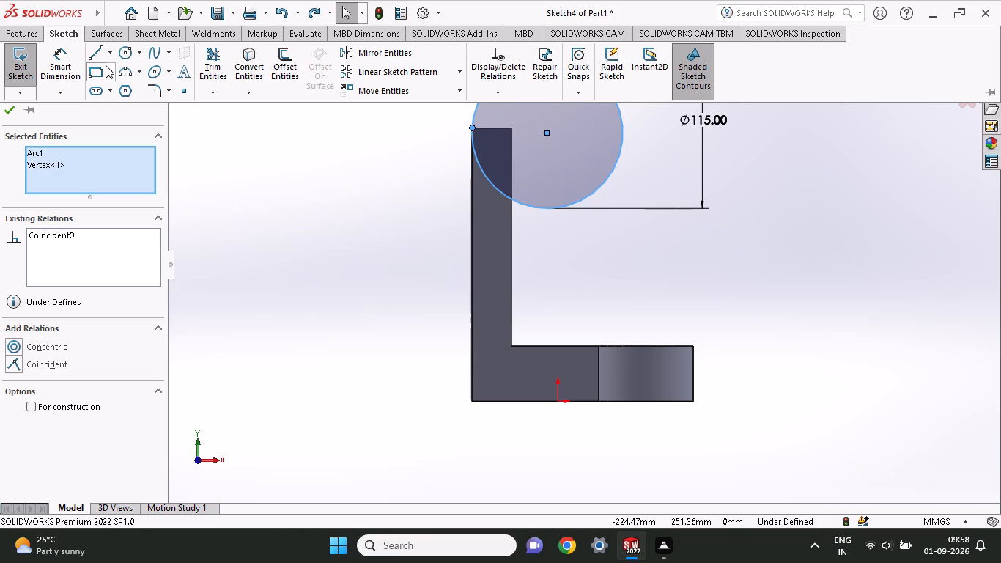
pyautogui.click(114, 58)
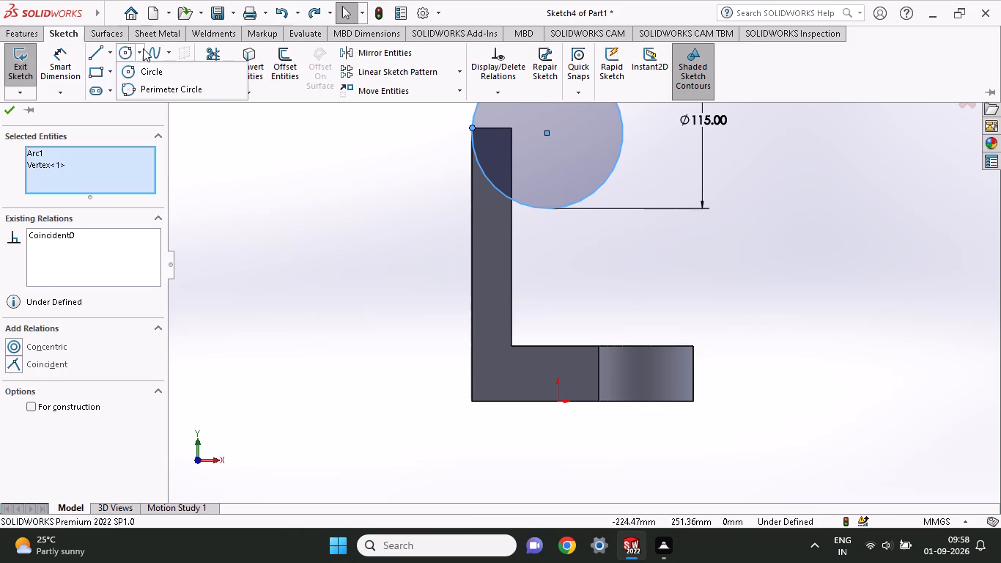
pyautogui.click(122, 56)
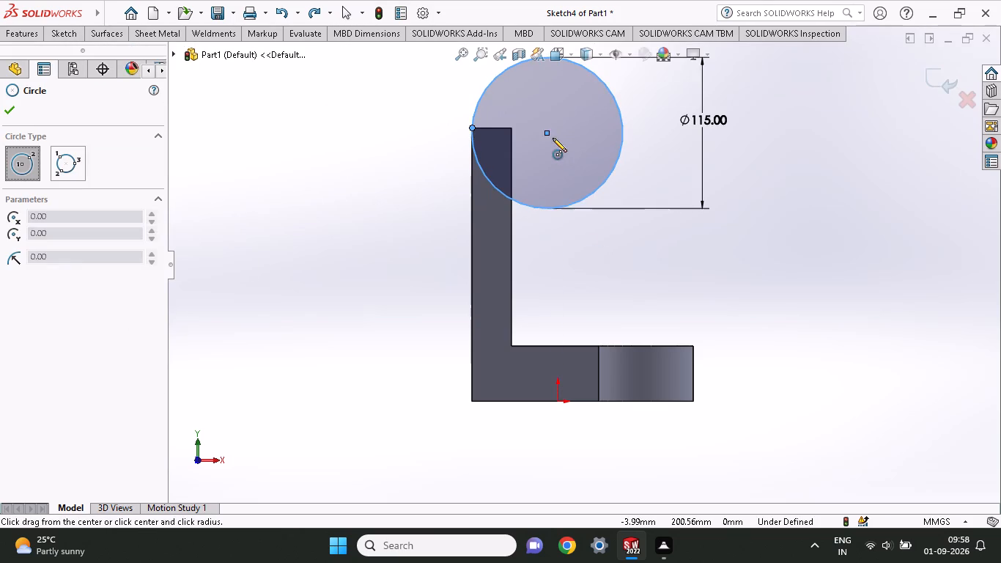
pyautogui.click(545, 130)
pyautogui.click(565, 166)
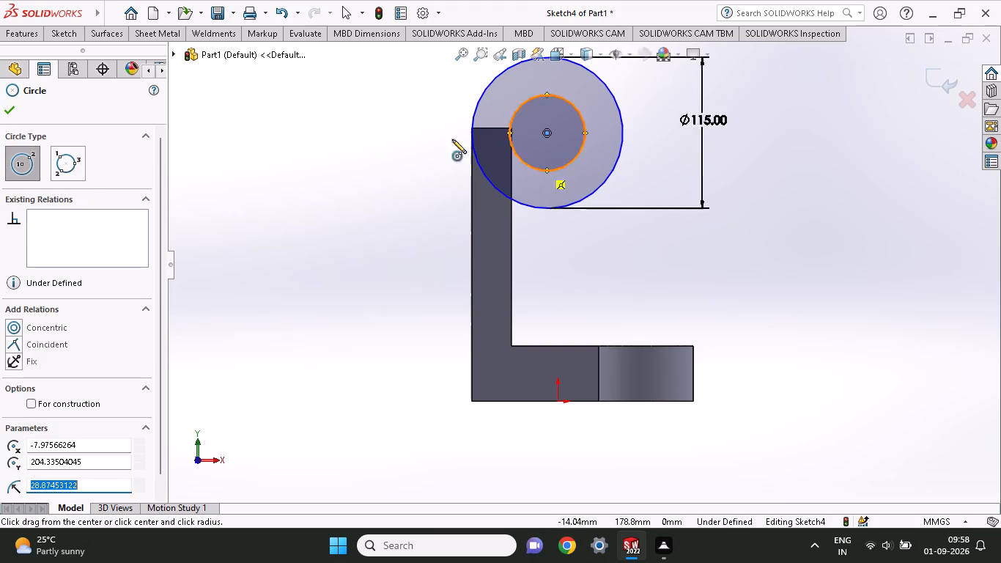
# Dimension the inner circle's diameter and set it to 75 mm.
pyautogui.click(73, 29)
pyautogui.click(76, 58)
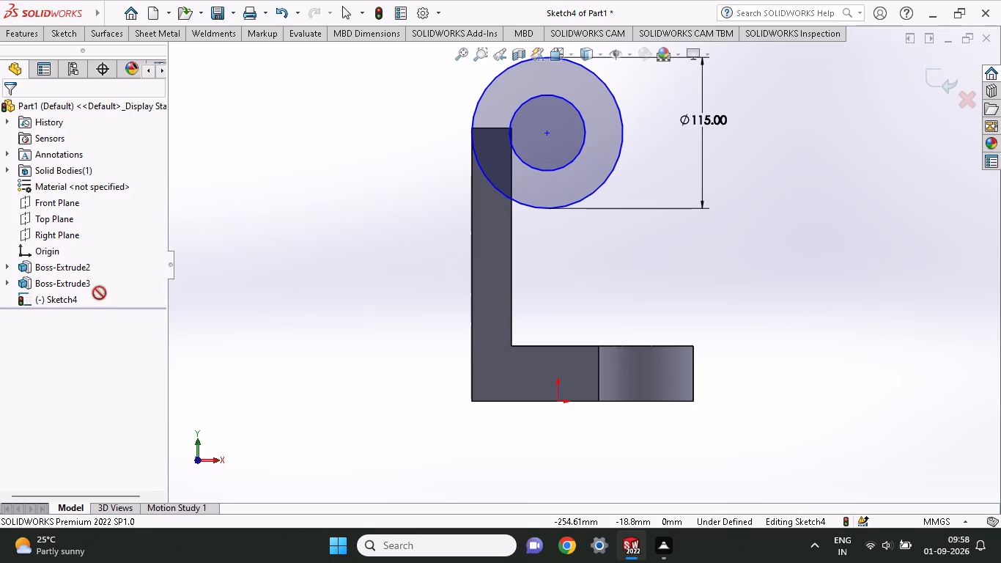
pyautogui.click(576, 158)
pyautogui.click(562, 232)
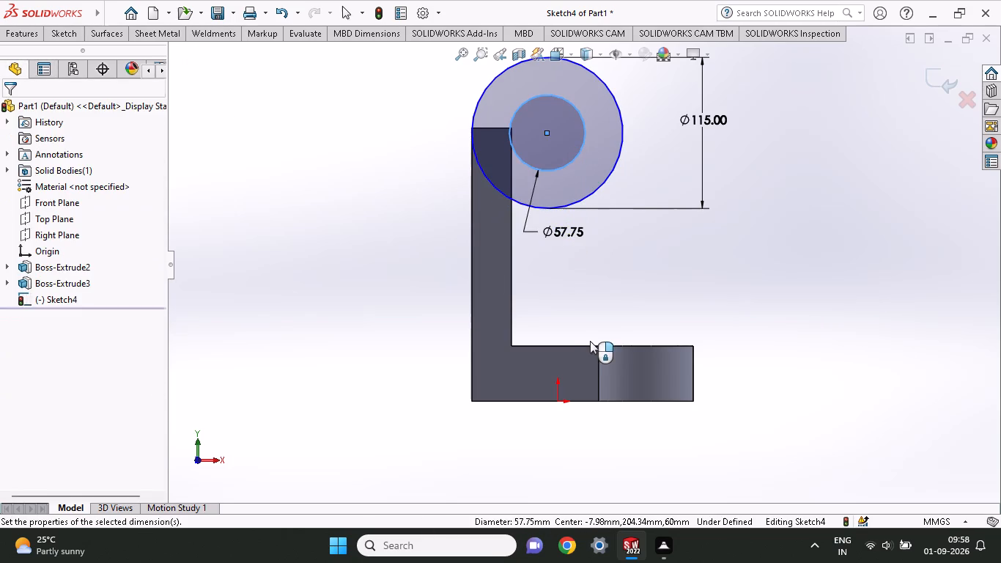
pyautogui.write('75')
pyautogui.press('Return')
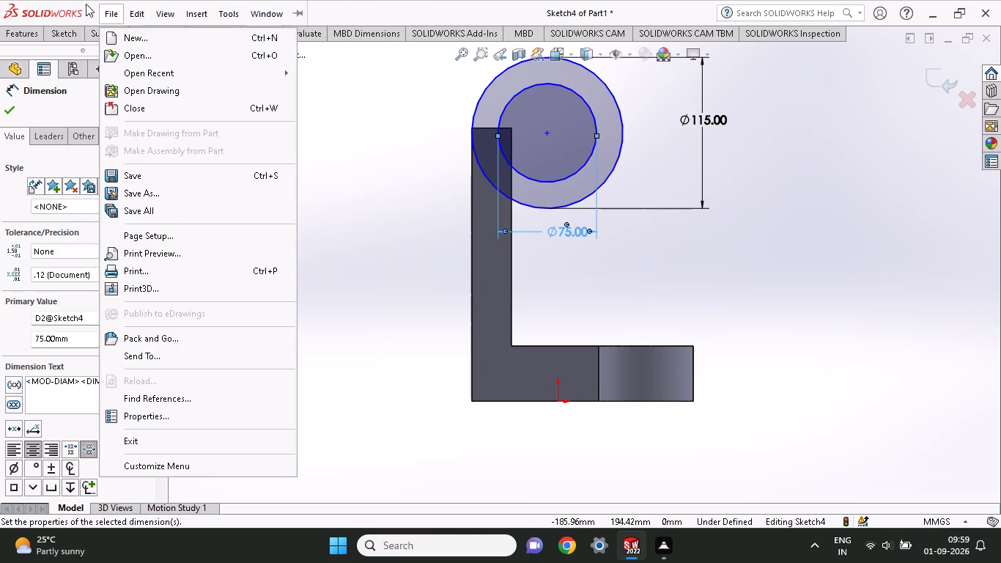
# Draw a horizontal line about 27 mm long from the outer circle's lowest point to the upright's inner edge.
pyautogui.click(55, 29)
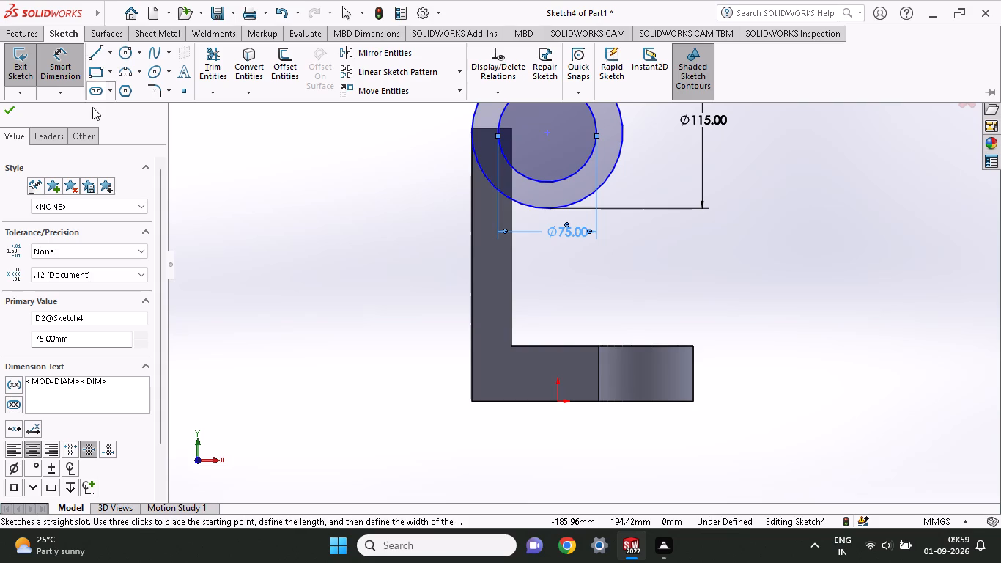
pyautogui.click(93, 56)
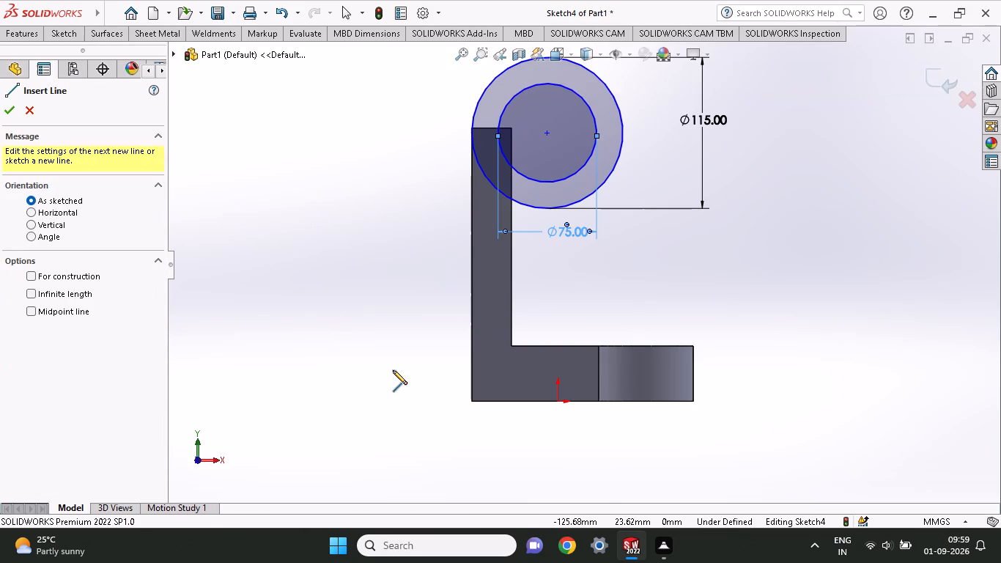
pyautogui.click(547, 209)
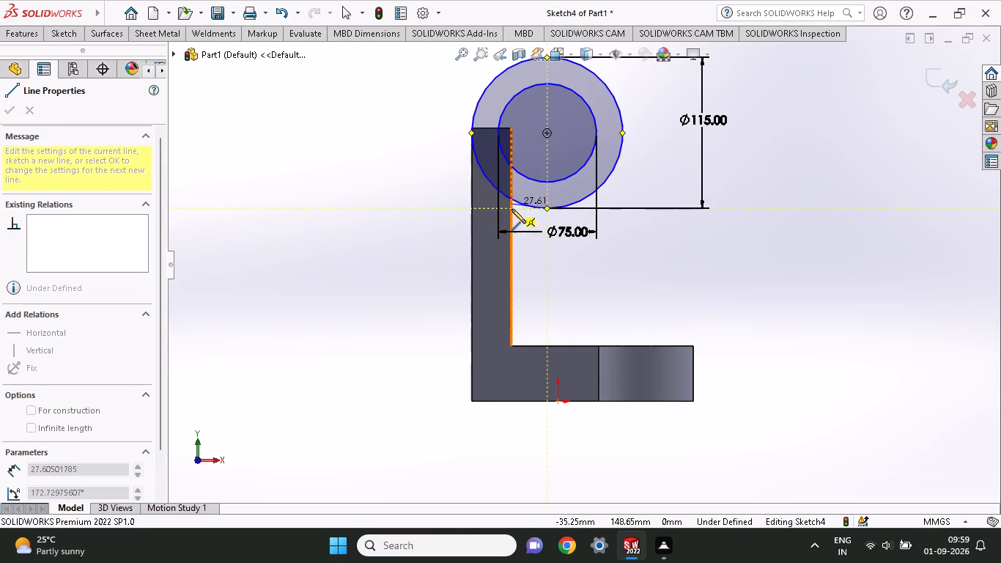
pyautogui.click(511, 210)
pyautogui.rightClick(525, 227)
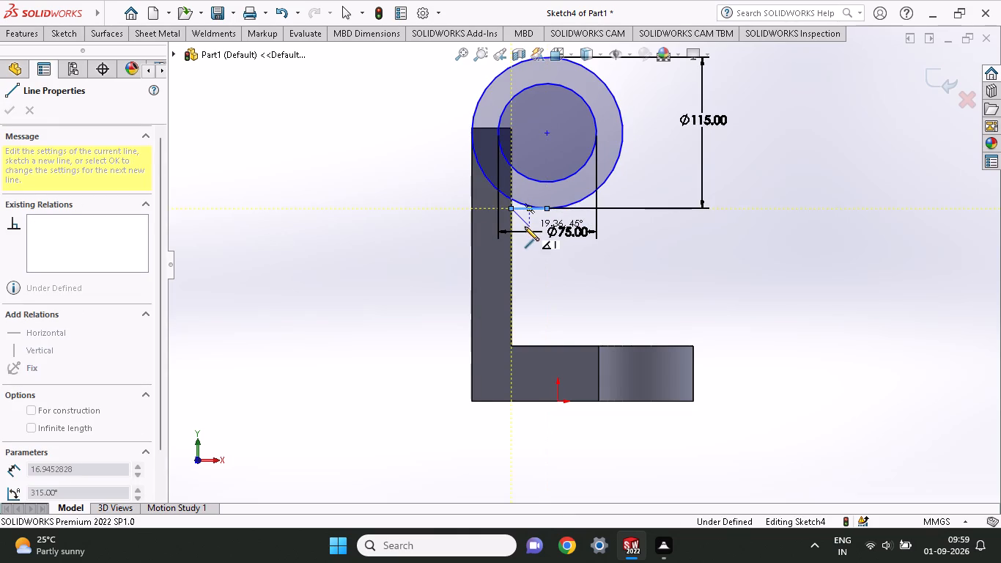
pyautogui.click(547, 240)
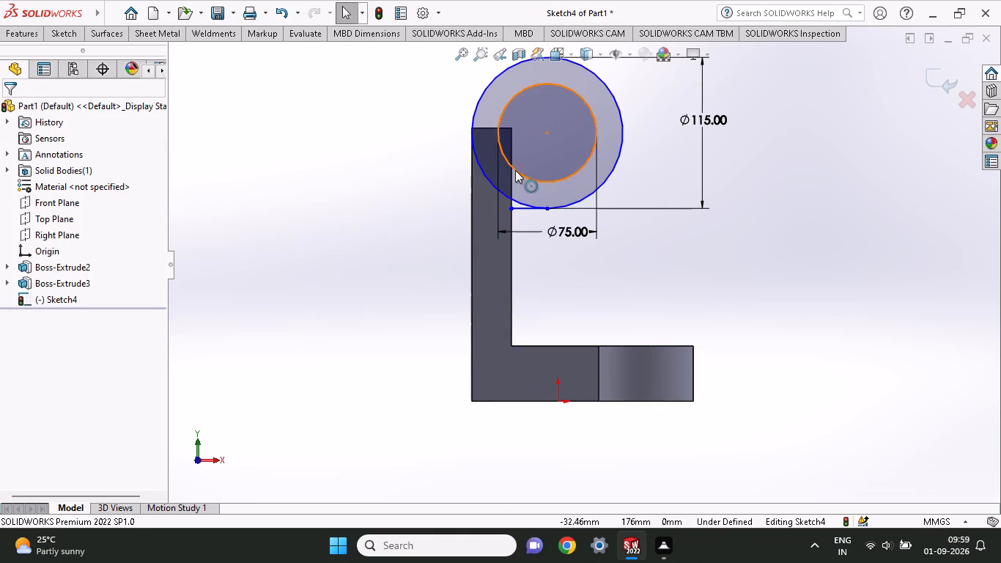
# Draw a vertical line about 7 mm long along the upright's inner edge, from the outer circle down to the horizontal line's end.
pyautogui.keyDown('ctrl'); pyautogui.scroll(5, 519, 154); pyautogui.keyUp('ctrl')
pyautogui.keyDown('ctrl'); pyautogui.scroll(-6, 603, 203); pyautogui.keyUp('ctrl')
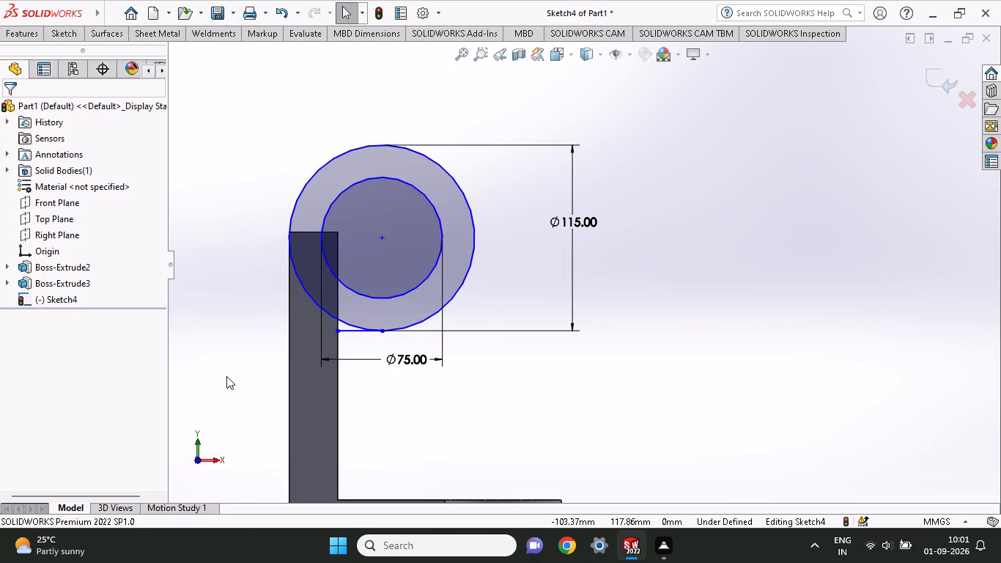
pyautogui.click(78, 32)
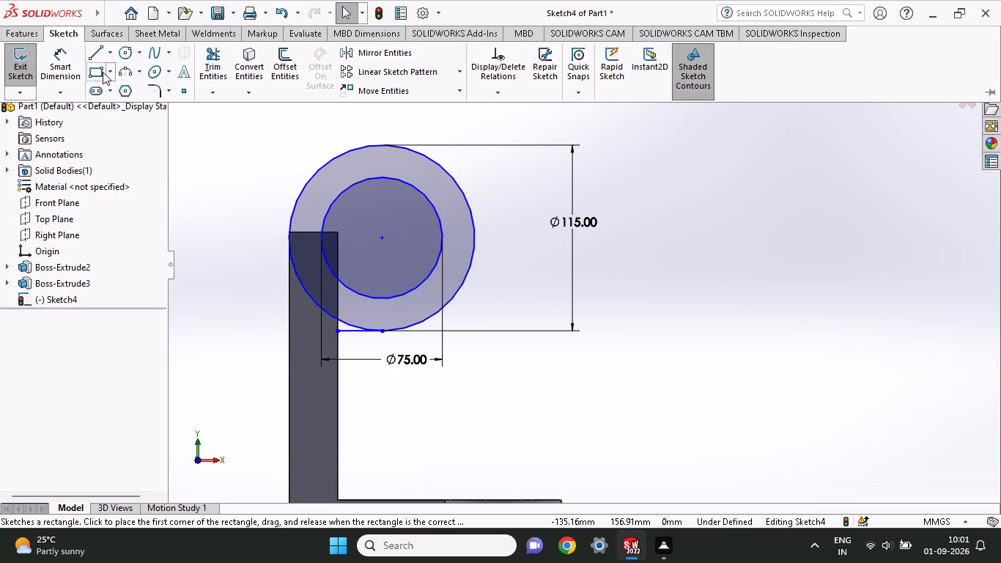
pyautogui.click(90, 48)
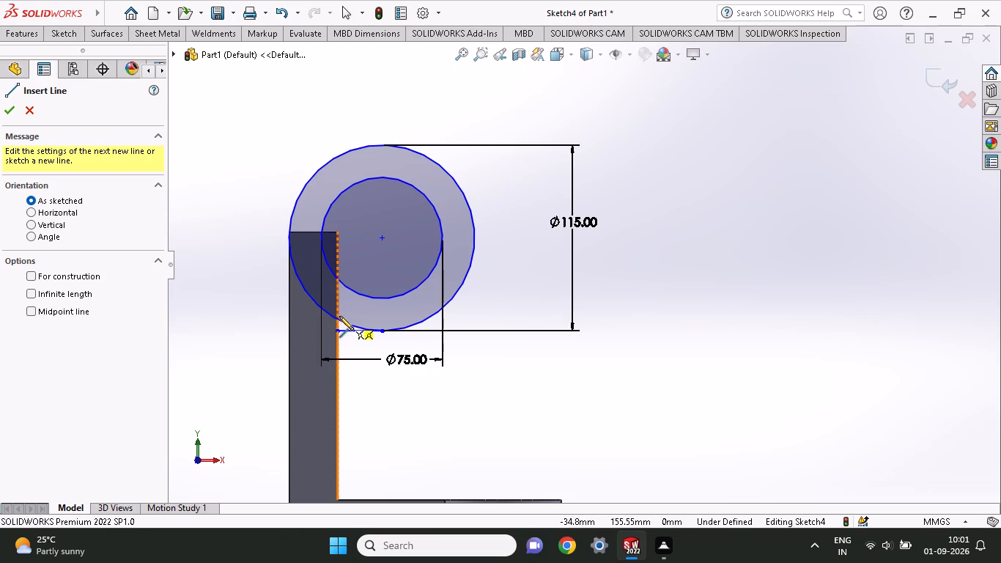
pyautogui.click(338, 318)
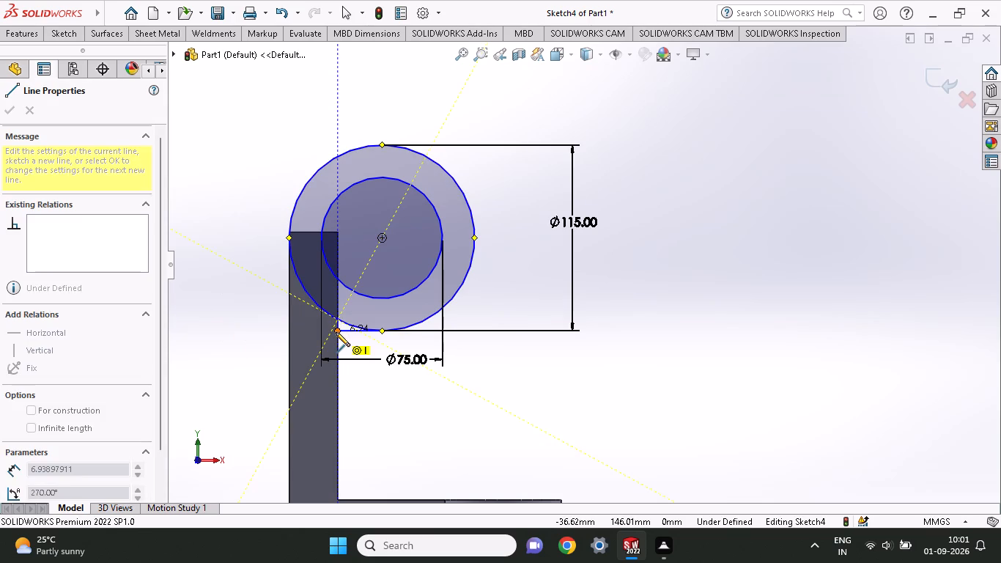
pyautogui.click(336, 332)
pyautogui.rightClick(361, 413)
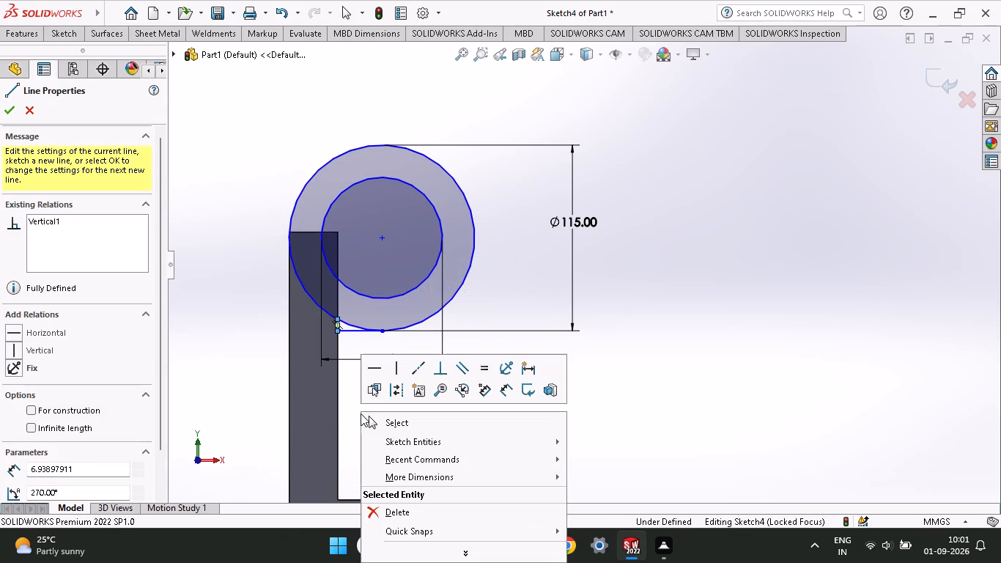
pyautogui.click(362, 412)
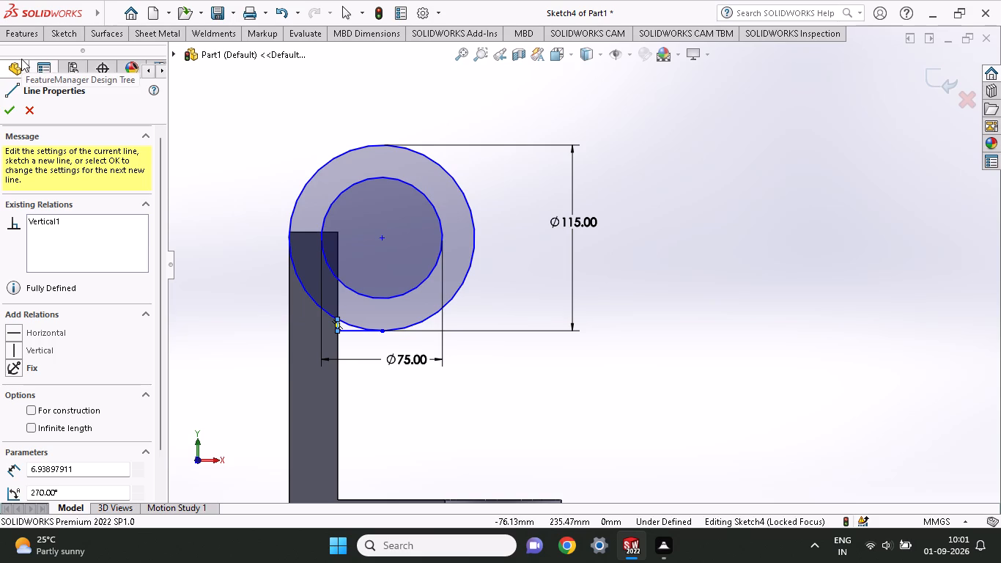
# Start a boss extrude of the boss sketch, choosing the small corner region beside the upright and the ring region outside the upright as contours.
pyautogui.click(24, 34)
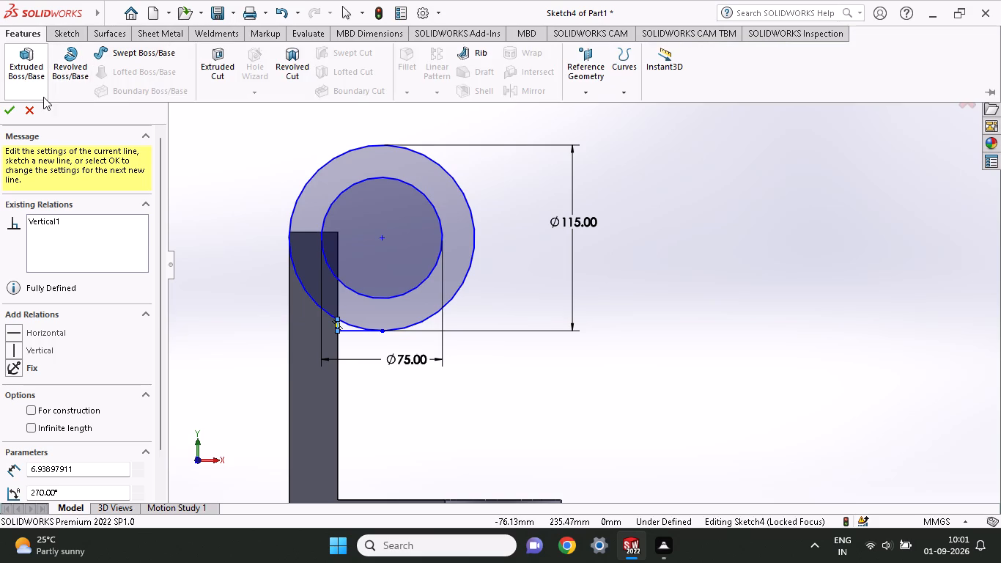
pyautogui.click(38, 76)
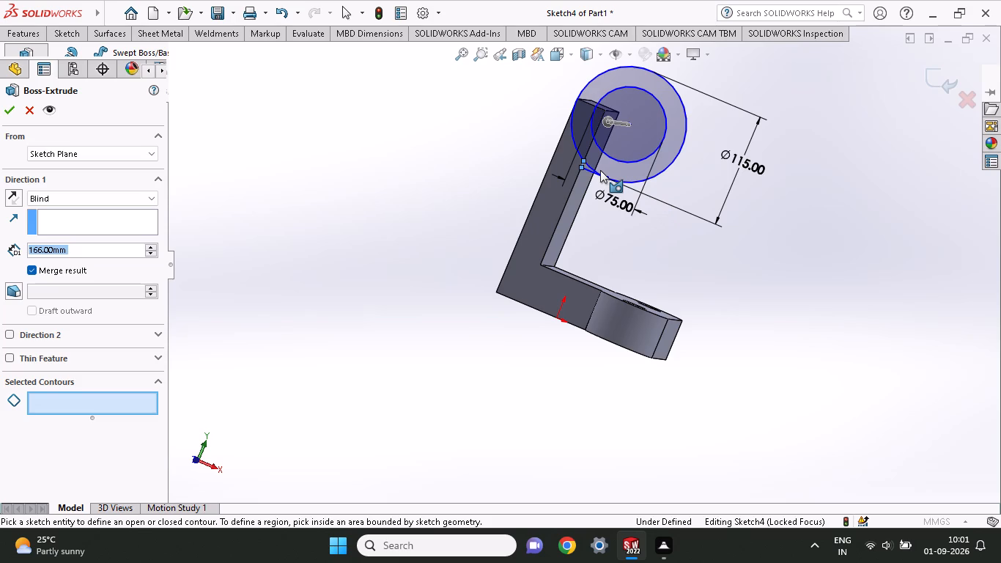
pyautogui.keyDown('ctrl'); pyautogui.scroll(-1, 651, 208); pyautogui.keyUp('ctrl')
pyautogui.keyDown('ctrl'); pyautogui.scroll(3, 651, 208); pyautogui.keyUp('ctrl')
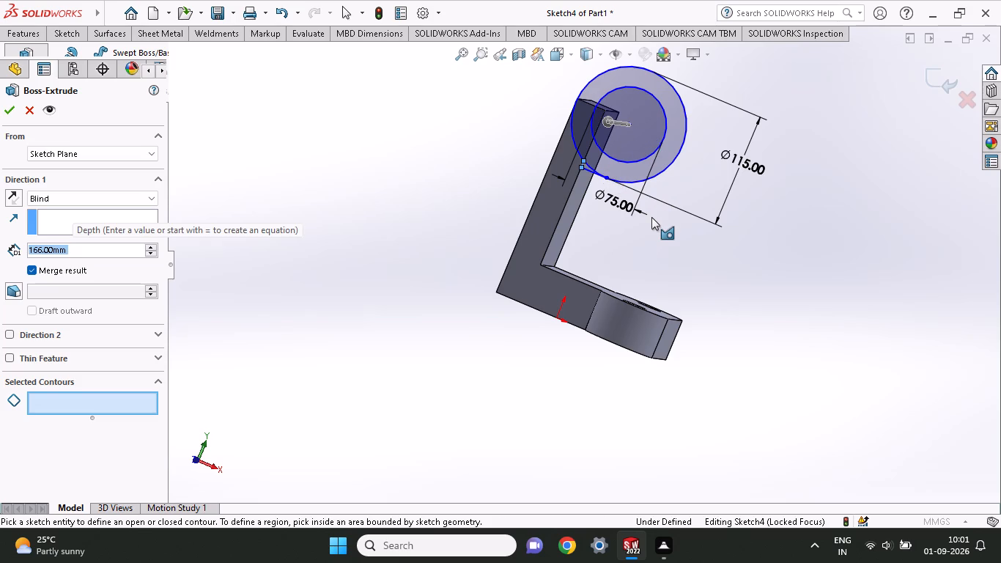
pyautogui.keyDown('ctrl'); pyautogui.scroll(-3, 645, 224); pyautogui.keyUp('ctrl')
pyautogui.keyDown('ctrl'); pyautogui.scroll(3, 623, 213); pyautogui.keyUp('ctrl')
pyautogui.keyDown('ctrl'); pyautogui.scroll(-5, 620, 210); pyautogui.keyUp('ctrl')
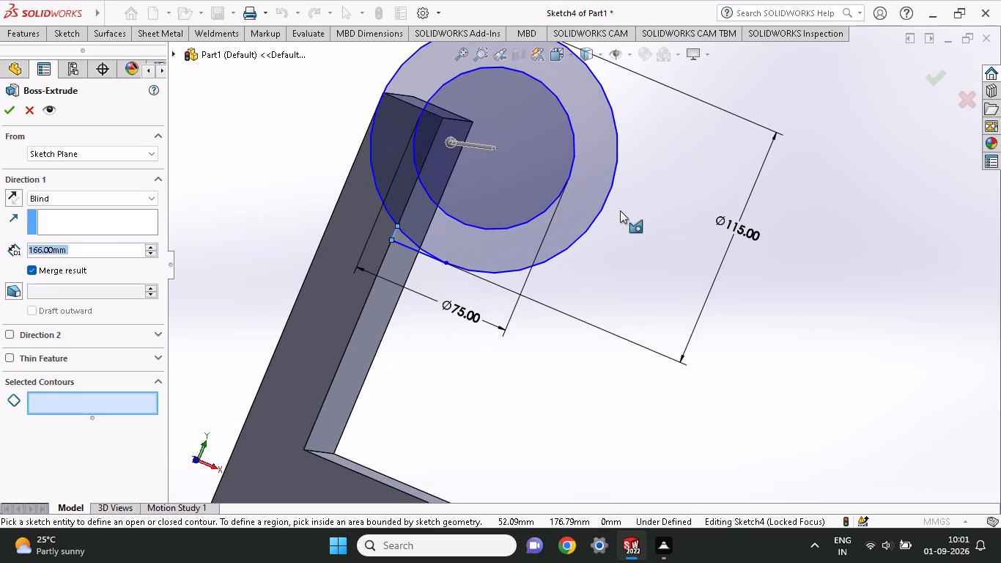
pyautogui.click(399, 235)
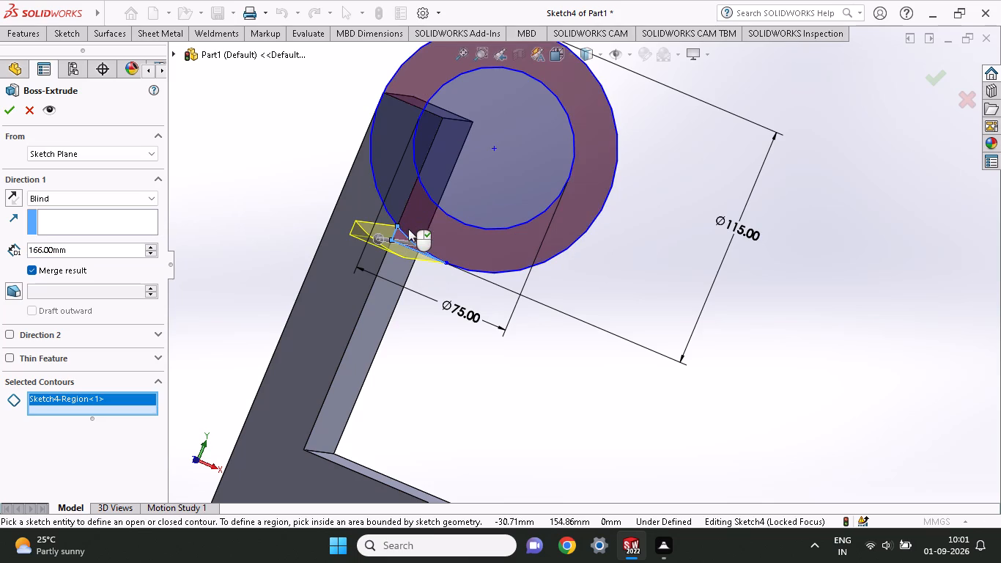
pyautogui.click(424, 220)
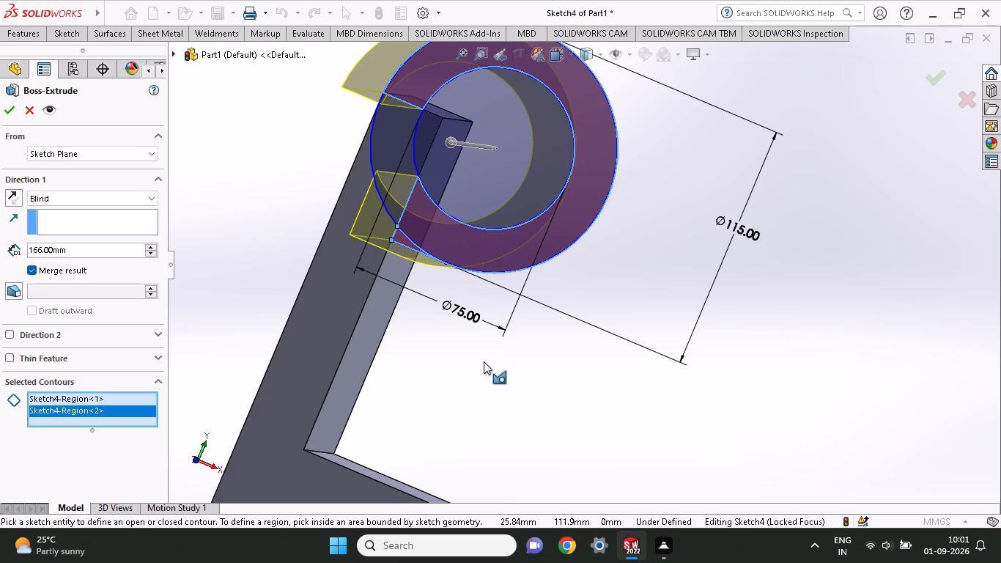
# Reverse the first extrusion direction so the ring runs across the upright's width.
pyautogui.moveTo(490, 335); pyautogui.dragTo(319, 340, button='middle')
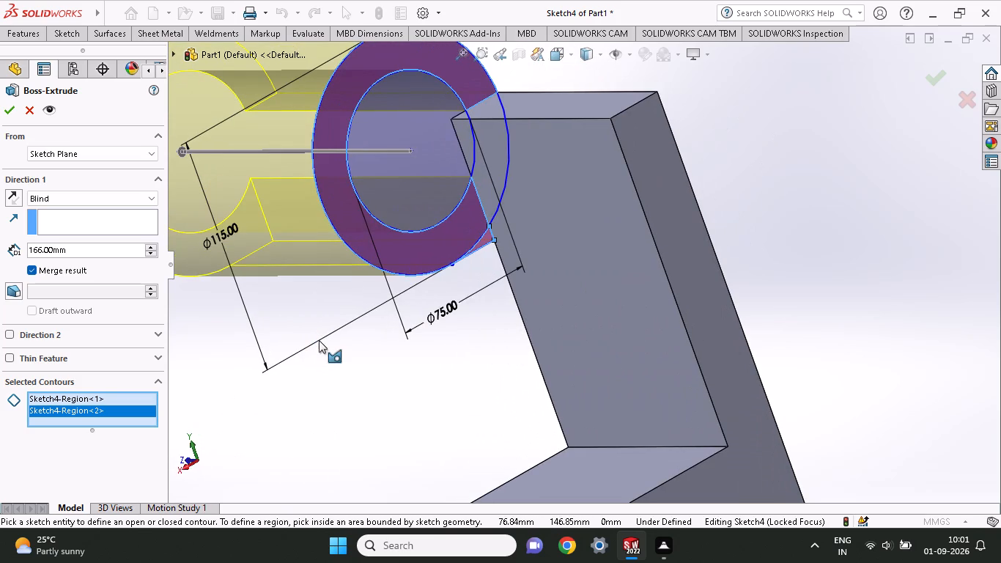
pyautogui.click(6, 194)
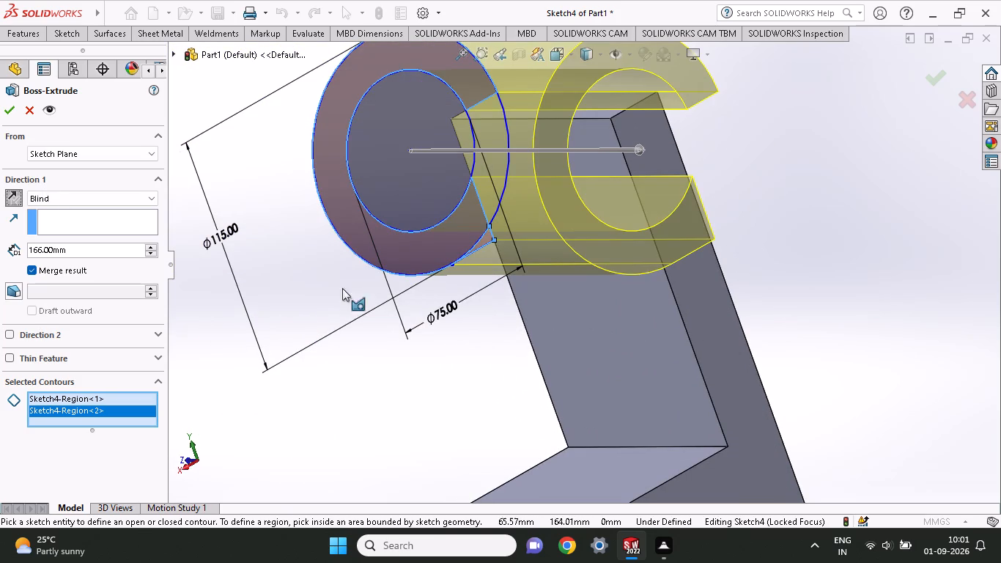
pyautogui.moveTo(346, 270); pyautogui.dragTo(451, 304, button='middle')
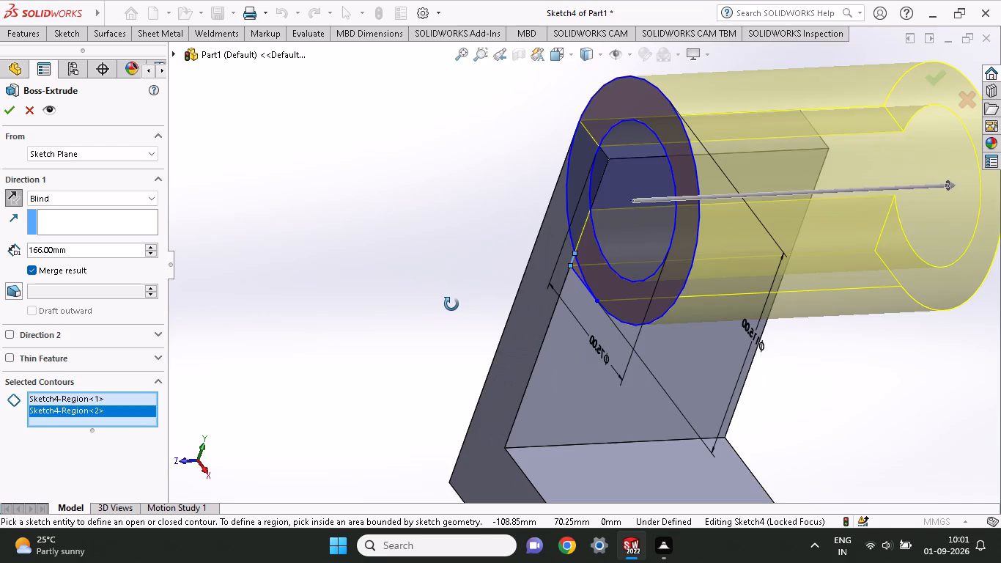
pyautogui.moveTo(451, 304); pyautogui.dragTo(337, 319, button='middle')
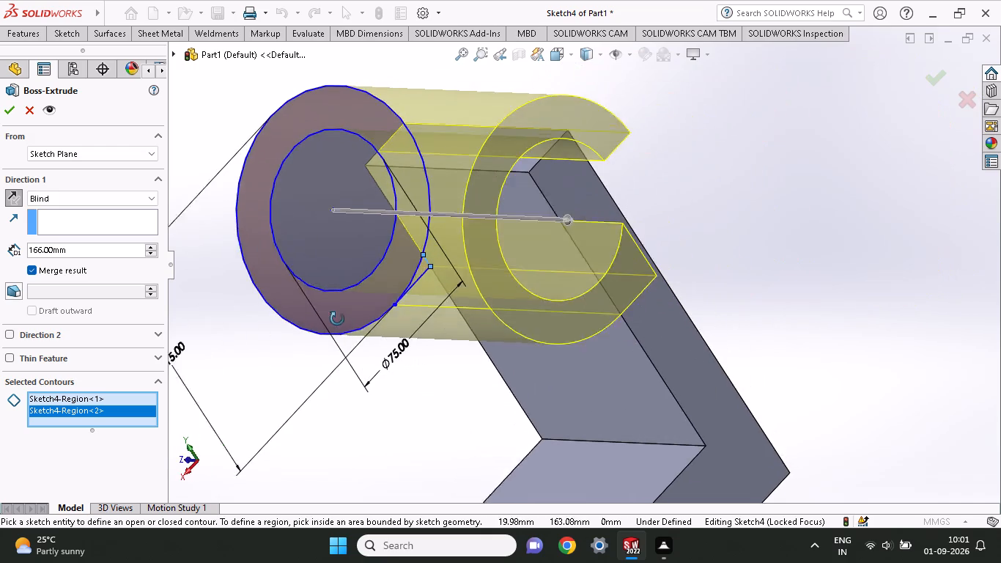
pyautogui.moveTo(337, 319); pyautogui.dragTo(333, 320, button='middle')
pyautogui.click(622, 317)
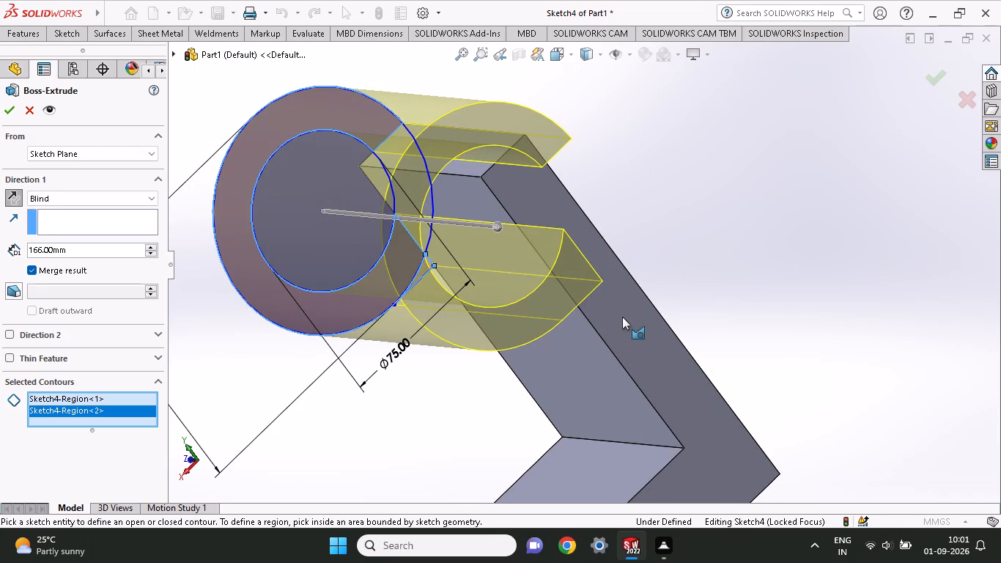
pyautogui.moveTo(541, 365); pyautogui.dragTo(638, 405, button='middle')
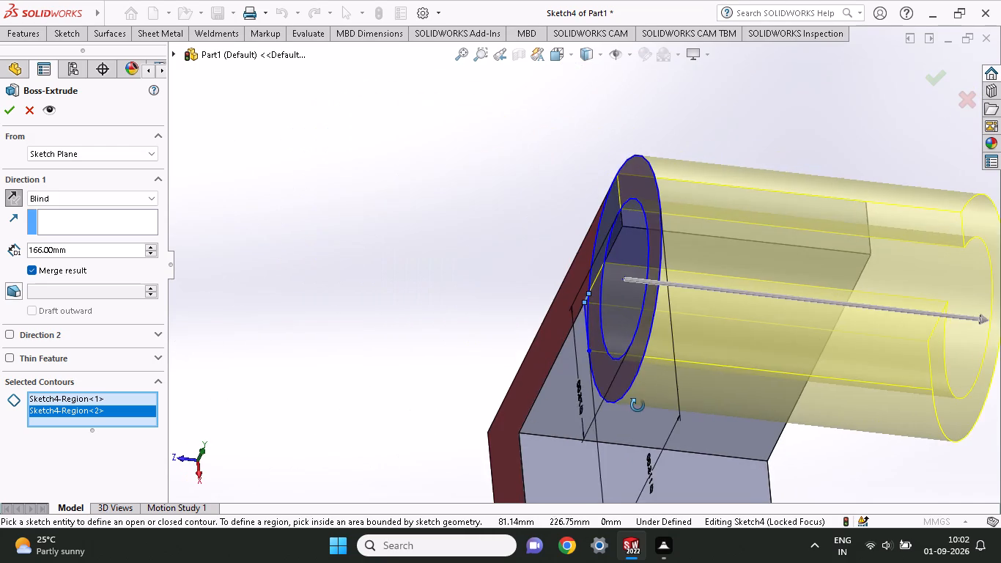
pyautogui.moveTo(638, 405); pyautogui.dragTo(609, 371, button='middle')
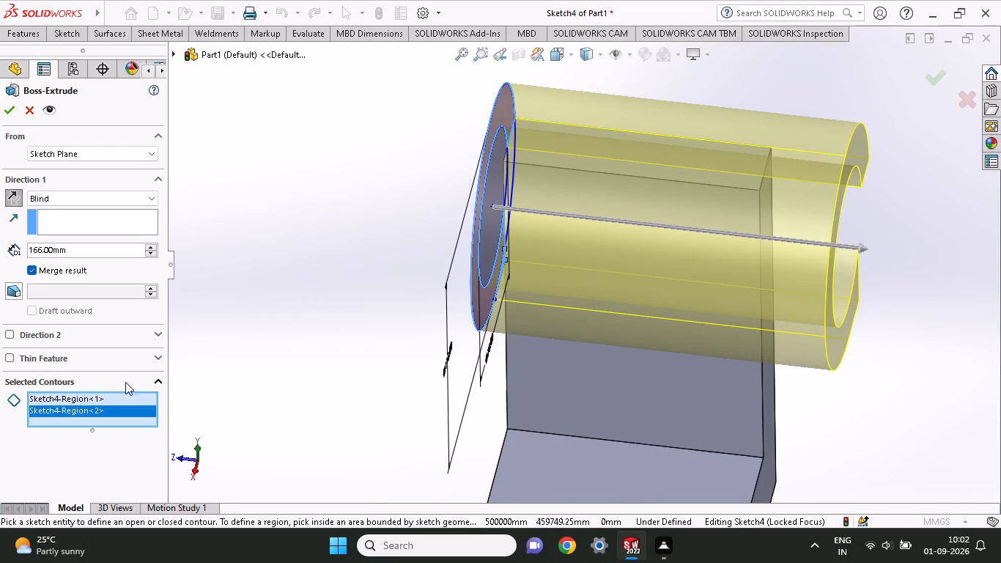
# Enable a second blind extrusion direction for the ring boss.
pyautogui.click(4, 332)
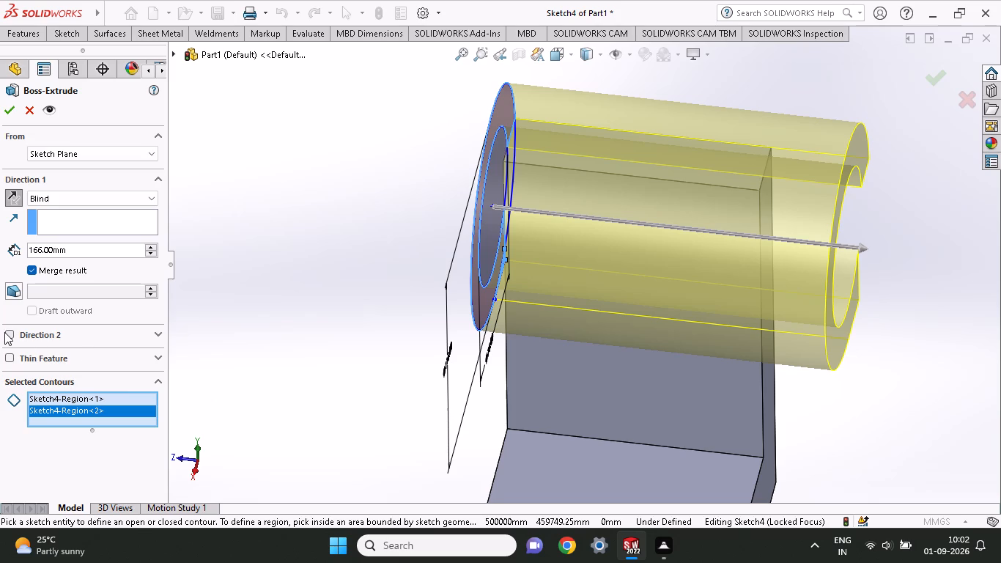
pyautogui.click(4, 332)
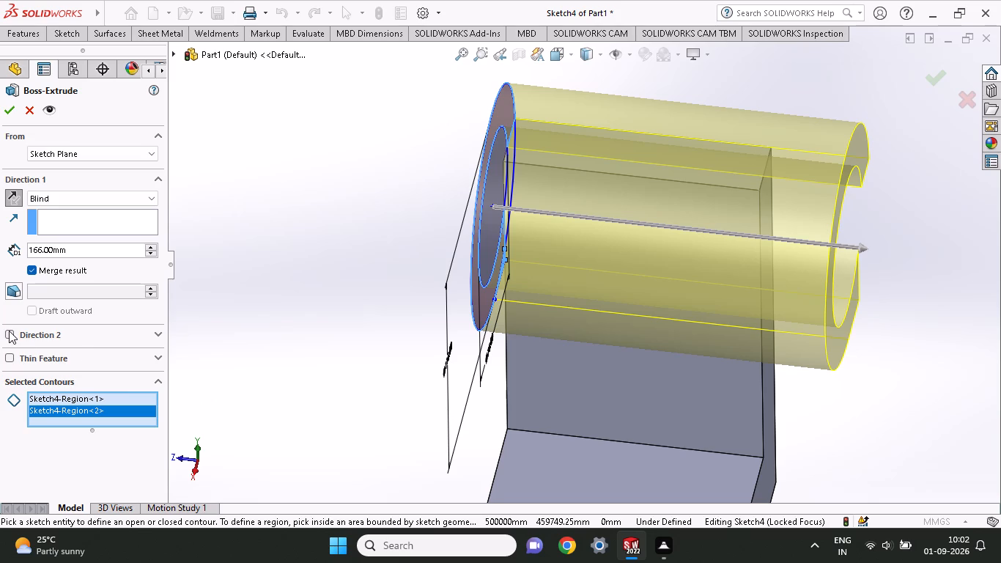
pyautogui.click(9, 331)
pyautogui.moveTo(248, 360); pyautogui.dragTo(298, 358, button='middle')
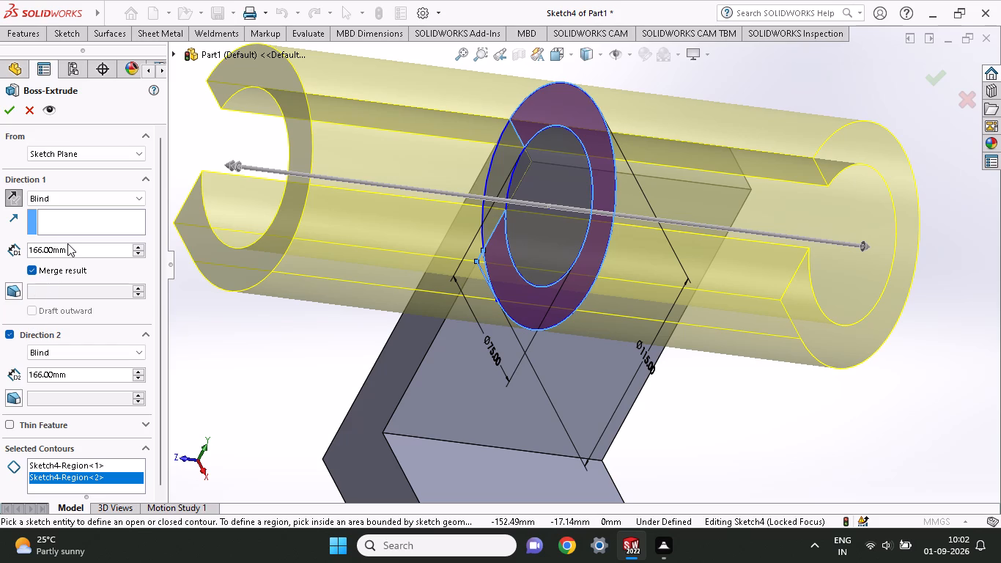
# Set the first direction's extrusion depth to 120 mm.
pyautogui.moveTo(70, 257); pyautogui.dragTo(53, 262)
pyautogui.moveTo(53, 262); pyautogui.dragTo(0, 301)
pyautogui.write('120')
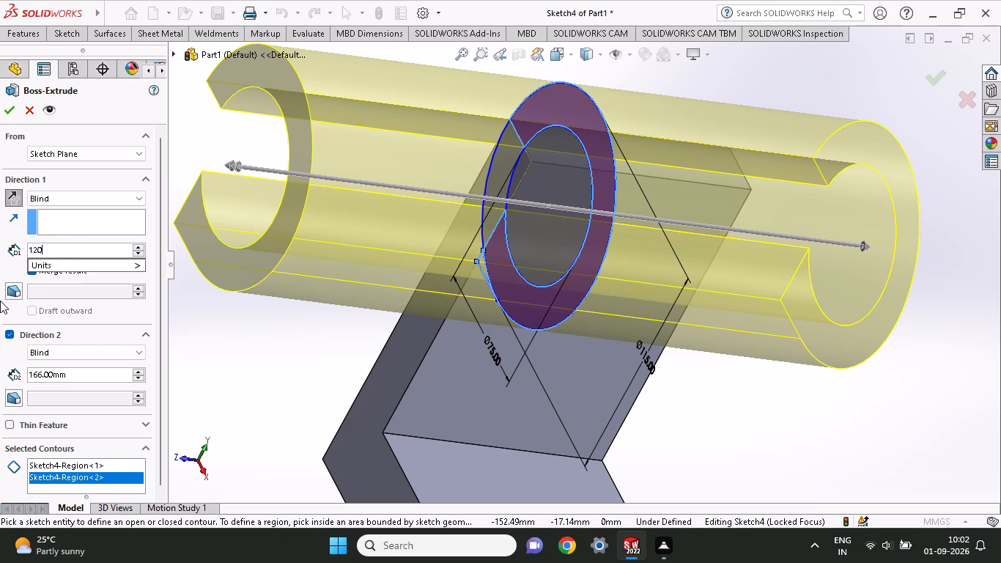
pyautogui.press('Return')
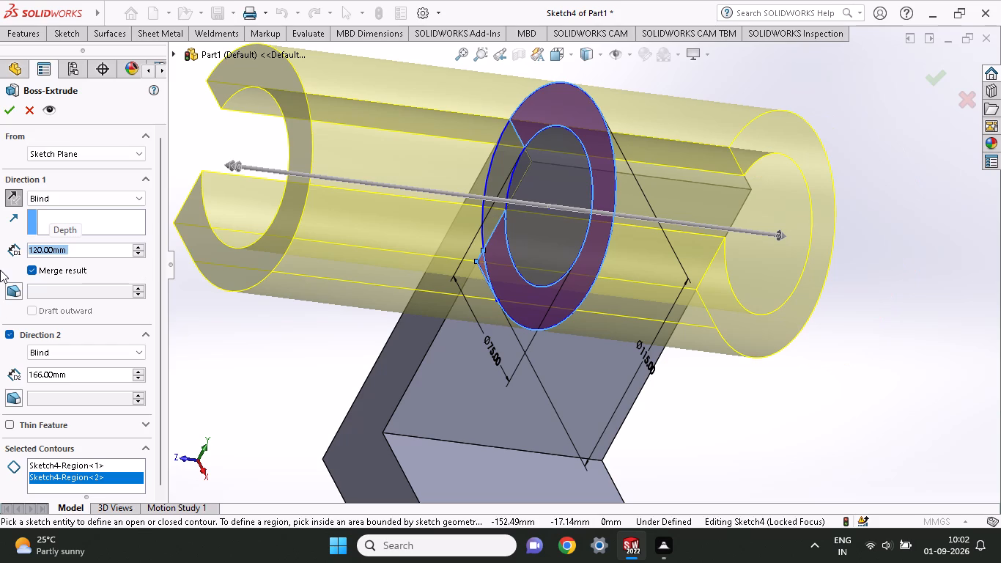
# Set the ring boss's first-direction depth to 130 mm.
pyautogui.middleClick(643, 462)
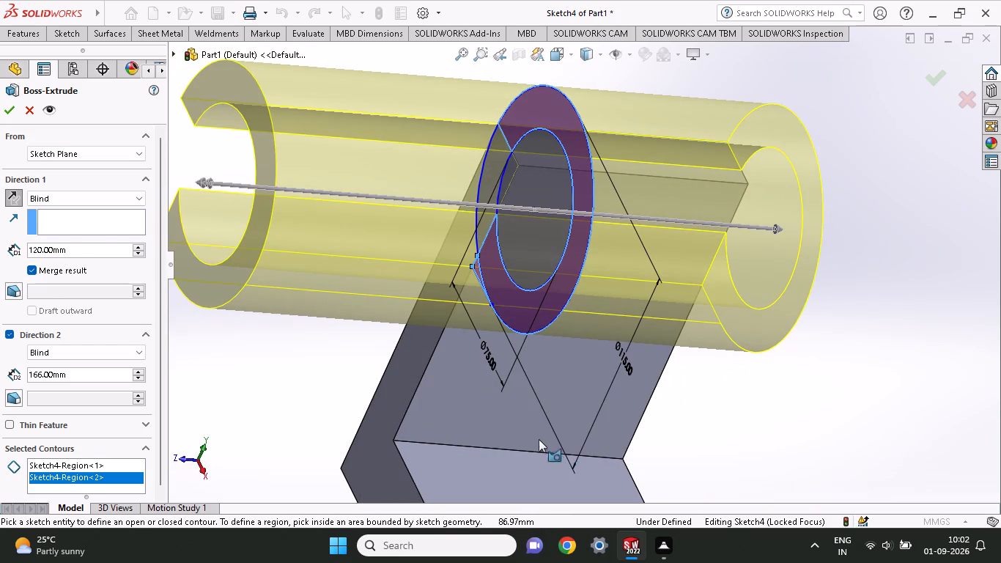
pyautogui.moveTo(73, 241); pyautogui.dragTo(41, 251)
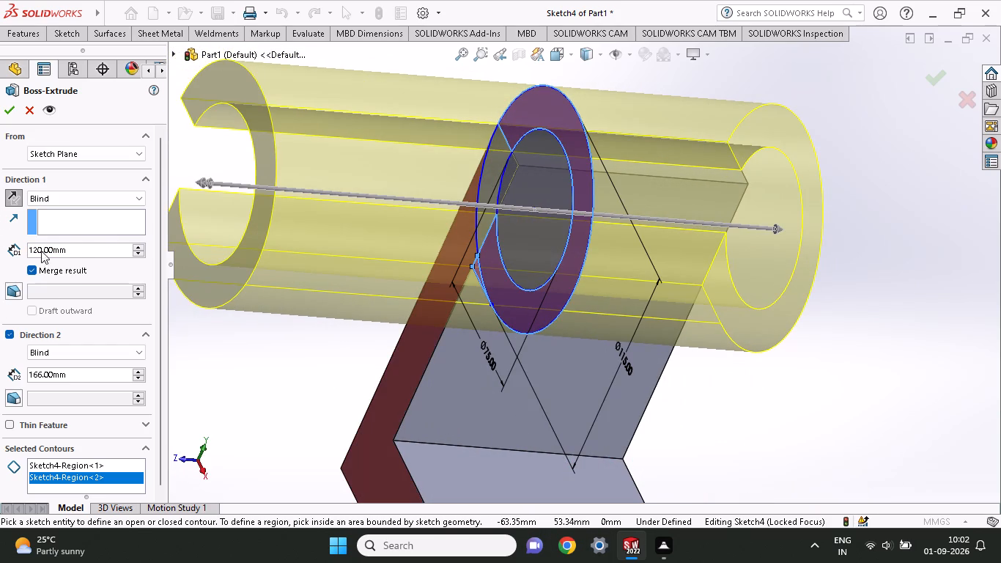
pyautogui.moveTo(41, 251); pyautogui.dragTo(36, 254)
pyautogui.moveTo(72, 246); pyautogui.dragTo(43, 253)
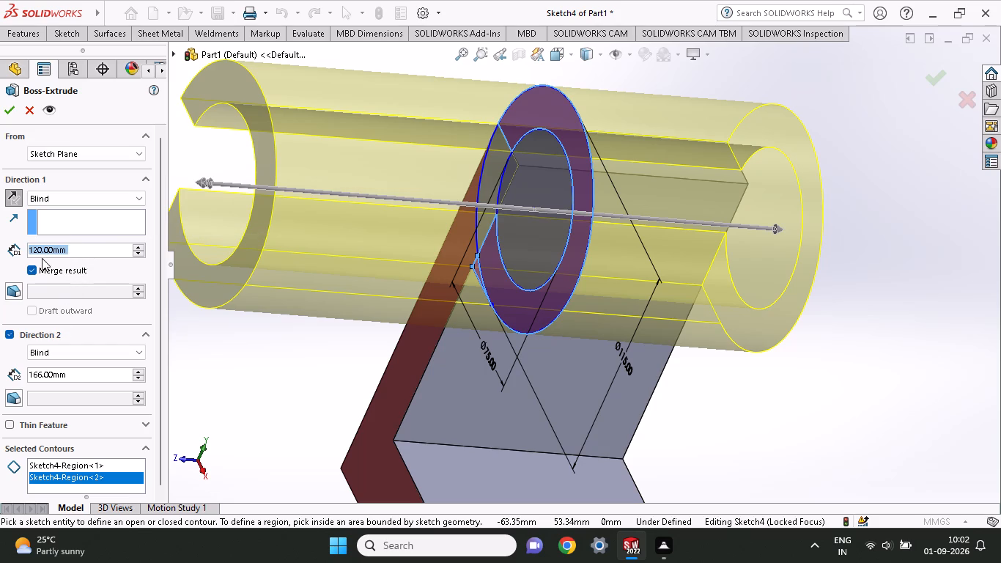
pyautogui.write('13')
pyautogui.press('0')
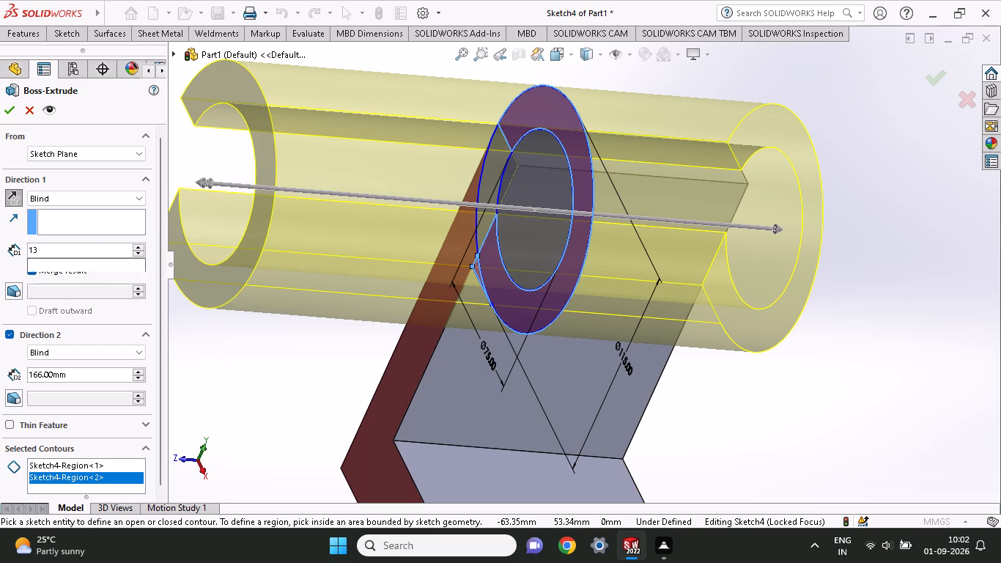
pyautogui.press('Return')
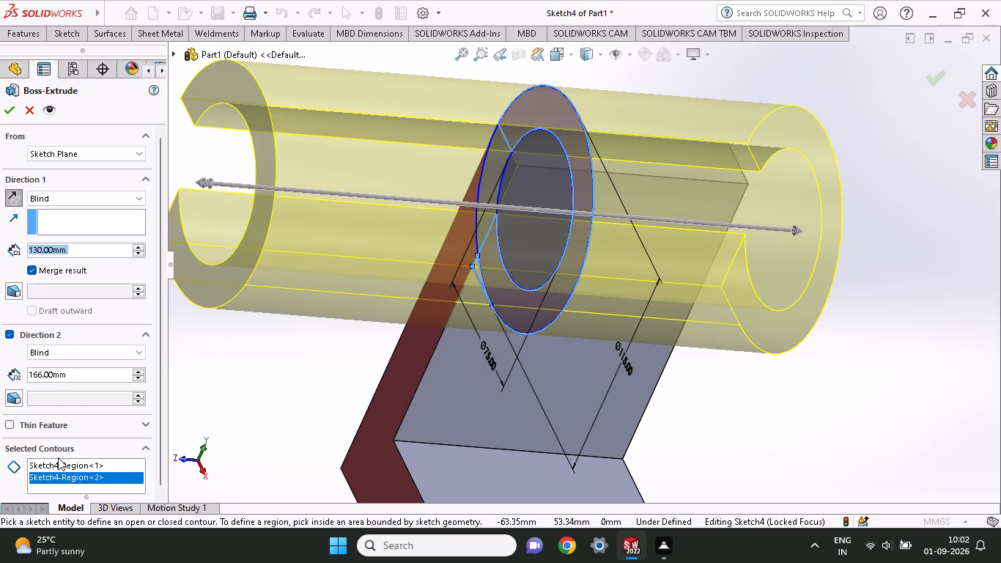
# Set the second direction's depth to 10 mm and complete the merged ring boss extrusion.
pyautogui.moveTo(77, 372); pyautogui.dragTo(0, 367)
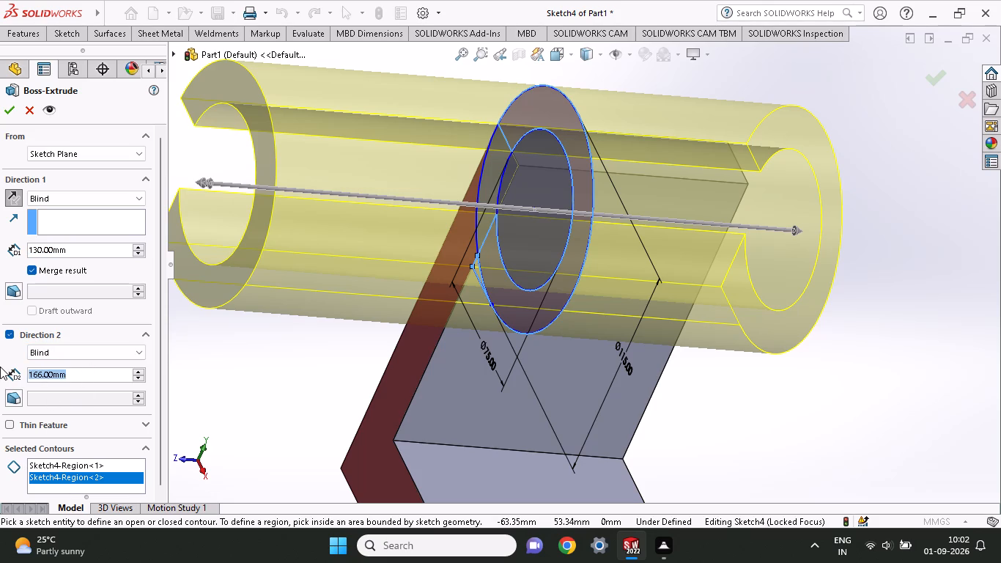
pyautogui.write('10')
pyautogui.press('Return')
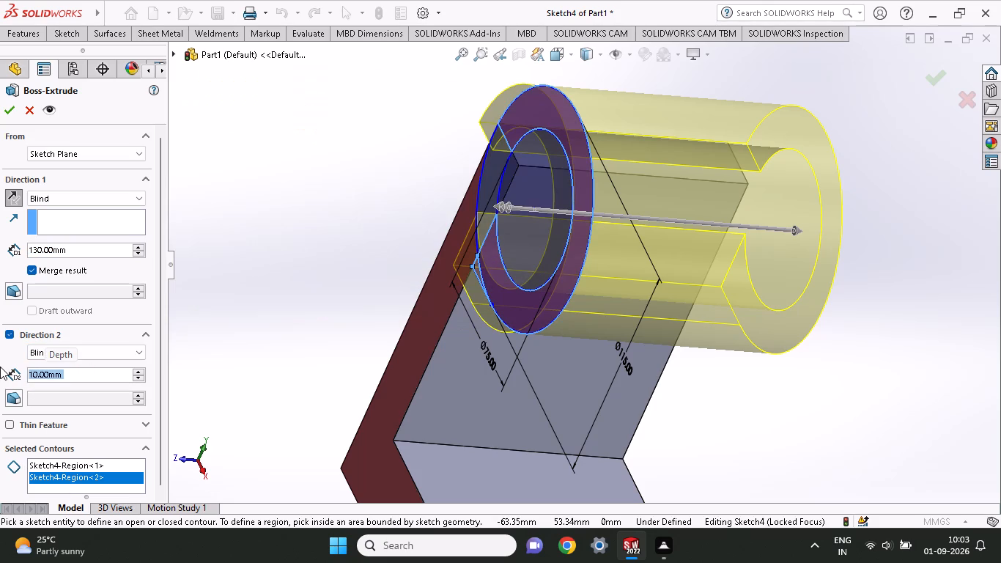
pyautogui.moveTo(550, 419); pyautogui.dragTo(520, 430, button='middle')
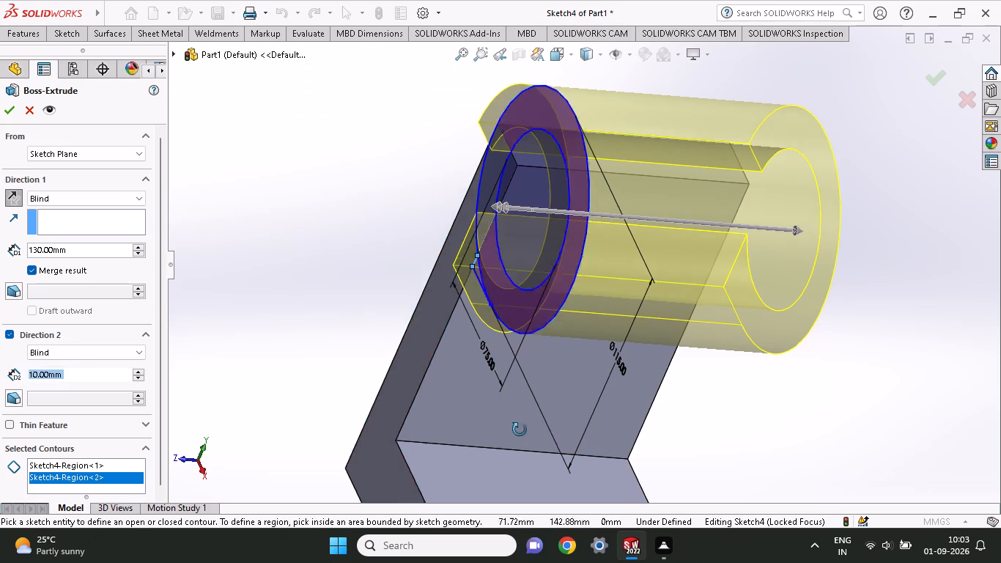
pyautogui.moveTo(520, 430); pyautogui.dragTo(514, 411, button='middle')
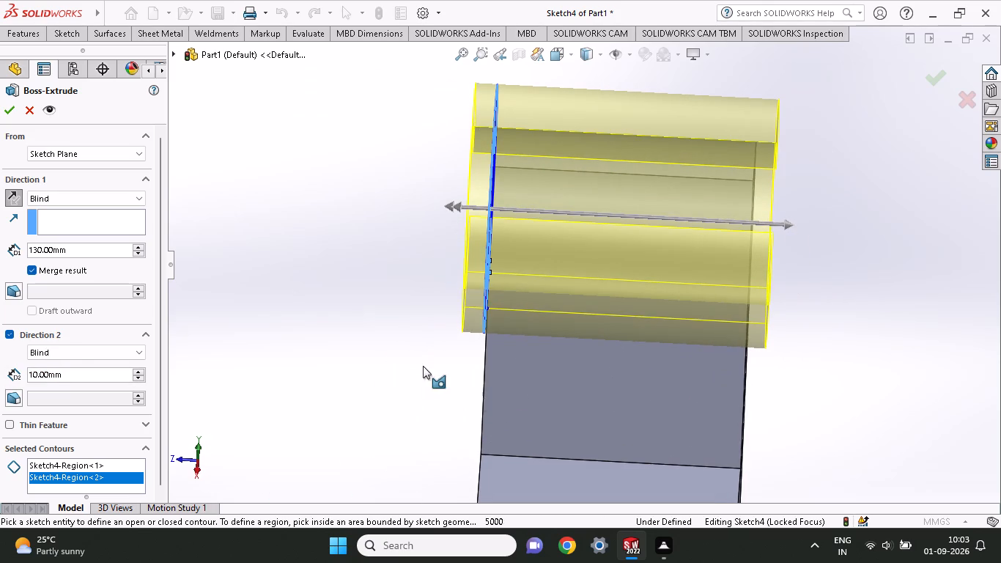
pyautogui.click(12, 110)
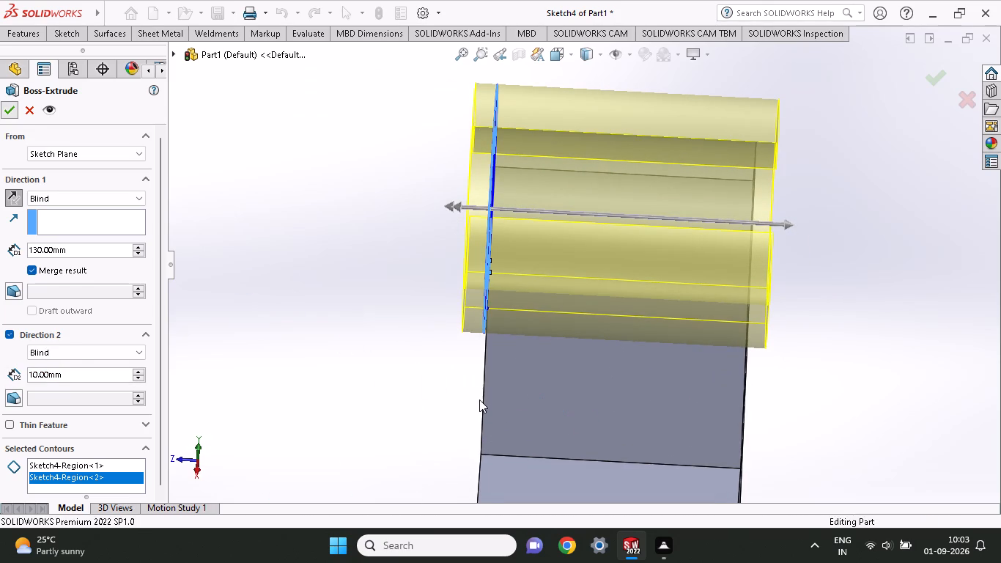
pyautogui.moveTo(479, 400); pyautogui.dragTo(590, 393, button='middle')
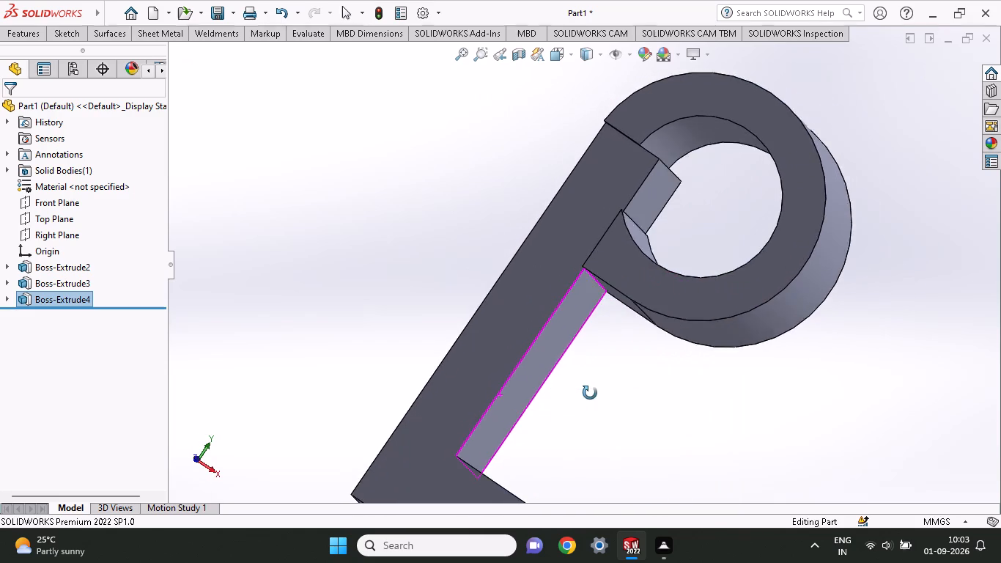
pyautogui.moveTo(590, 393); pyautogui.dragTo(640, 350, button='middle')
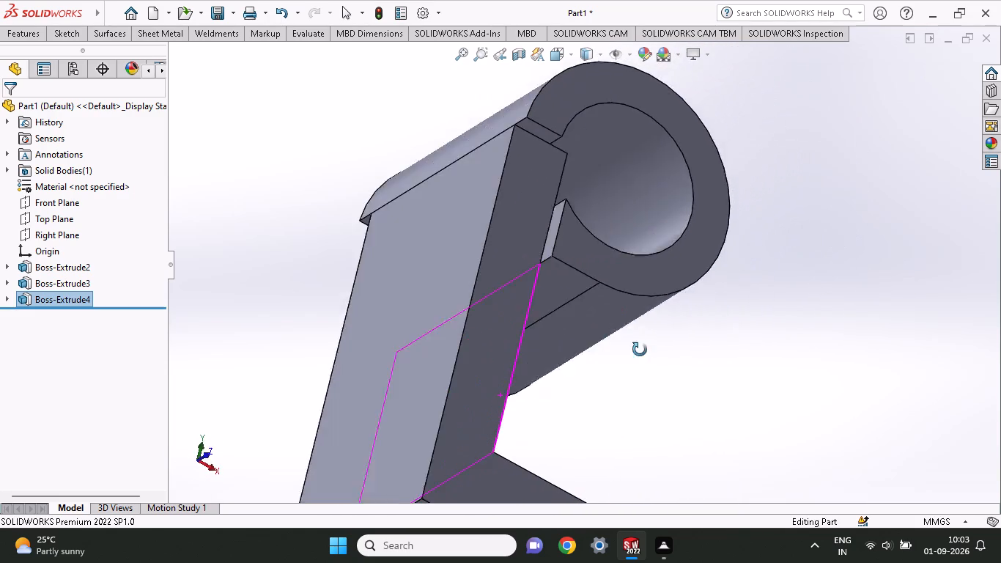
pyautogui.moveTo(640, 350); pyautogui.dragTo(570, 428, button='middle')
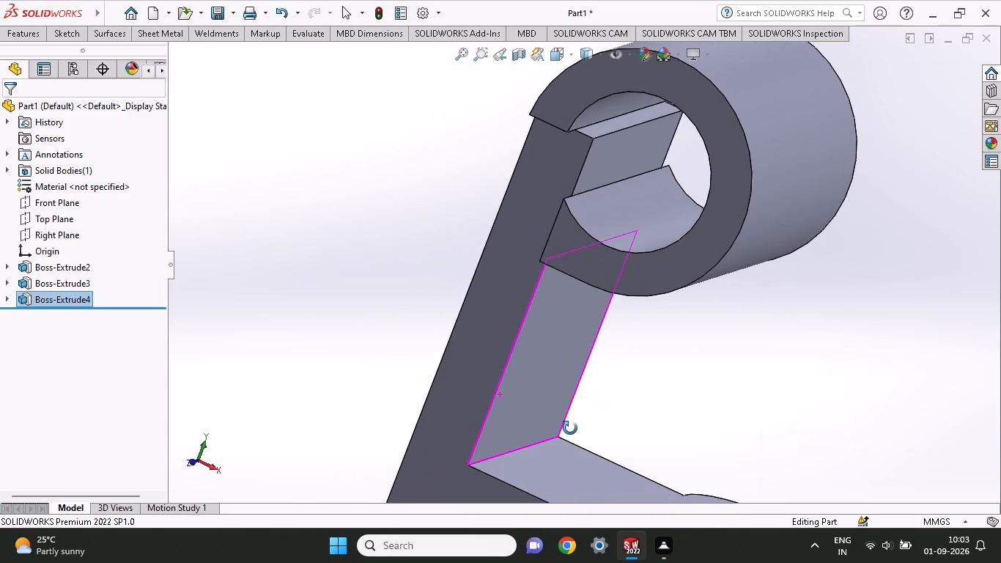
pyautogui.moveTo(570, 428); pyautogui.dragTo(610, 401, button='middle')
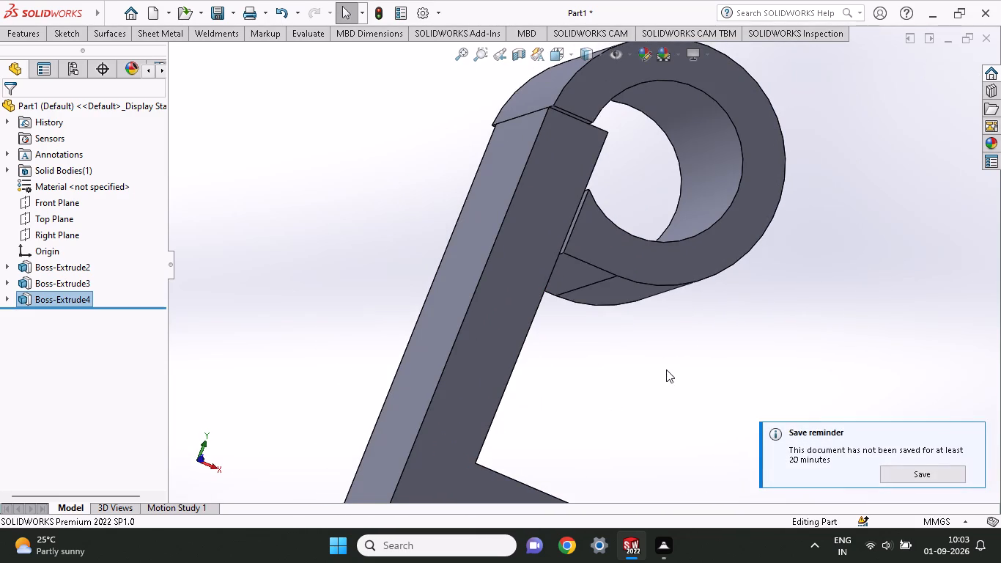
# Undo the ring boss extrusion to return to editing its sketch.
pyautogui.moveTo(666, 369); pyautogui.dragTo(586, 389, button='middle')
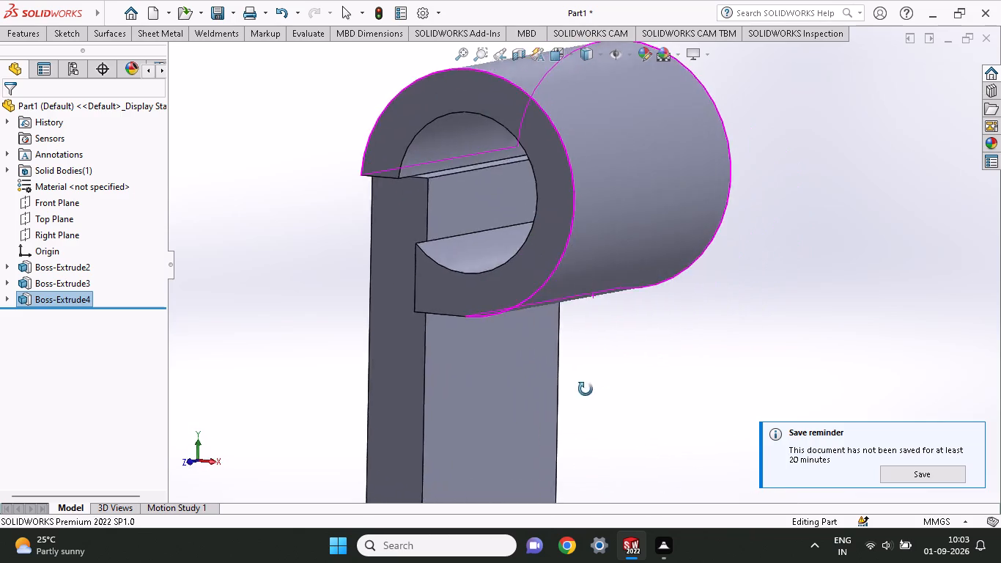
pyautogui.moveTo(586, 389); pyautogui.dragTo(643, 394, button='middle')
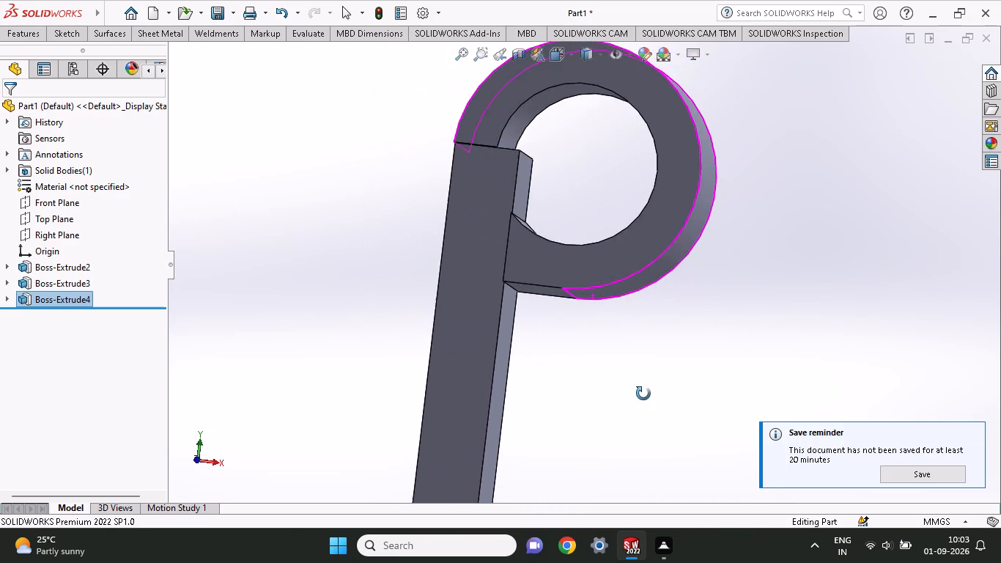
pyautogui.moveTo(643, 394); pyautogui.dragTo(638, 411, button='middle')
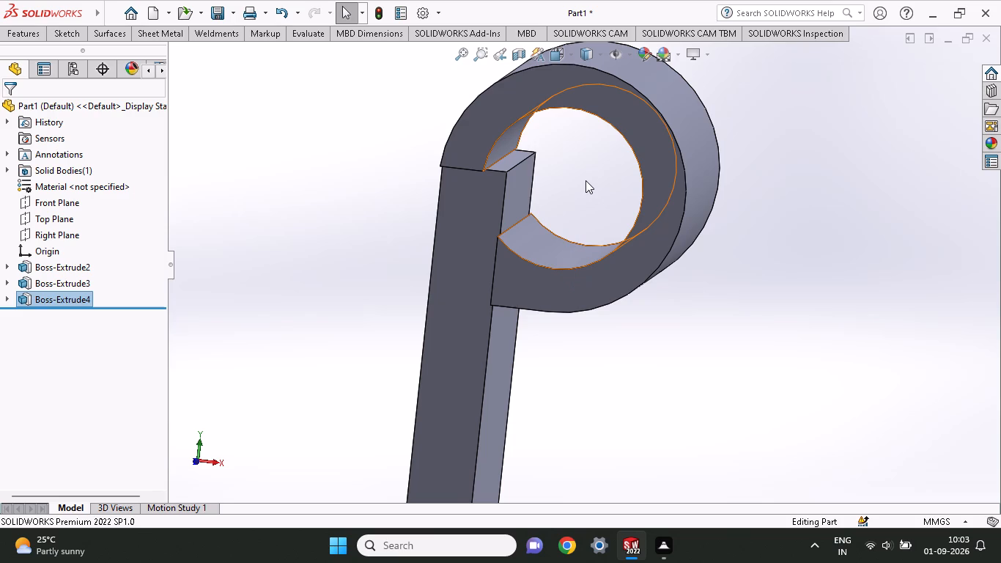
pyautogui.hotkey('ctrl', 'z')
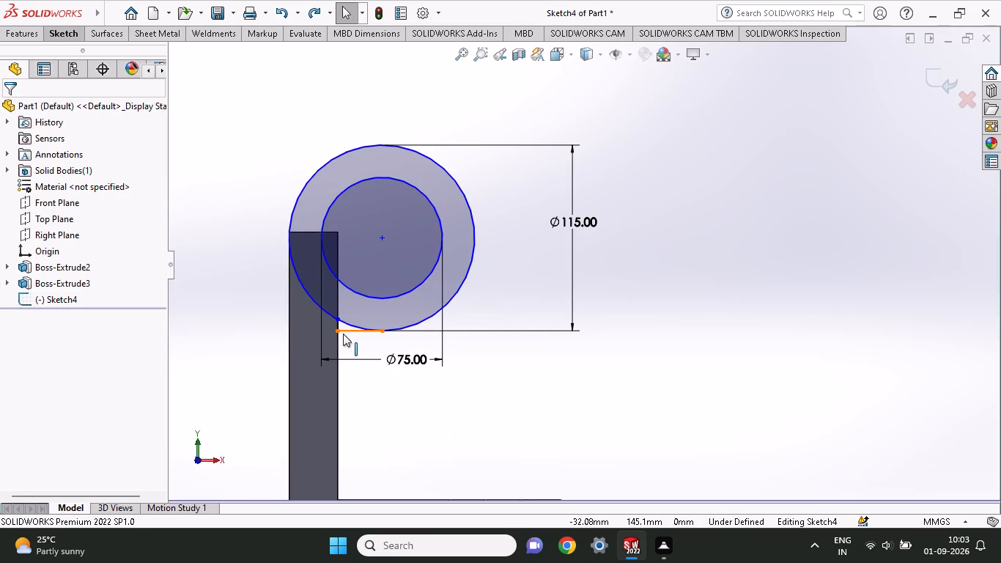
# Delete the short horizontal and vertical lines joining the ring's outer circle to the upright in the sketch.
pyautogui.click(343, 334)
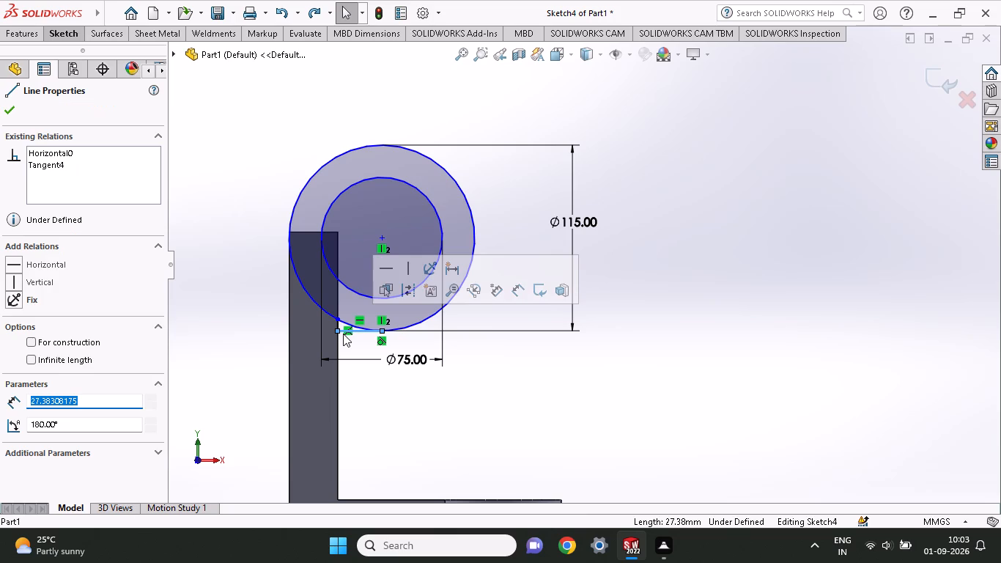
pyautogui.press('Delete')
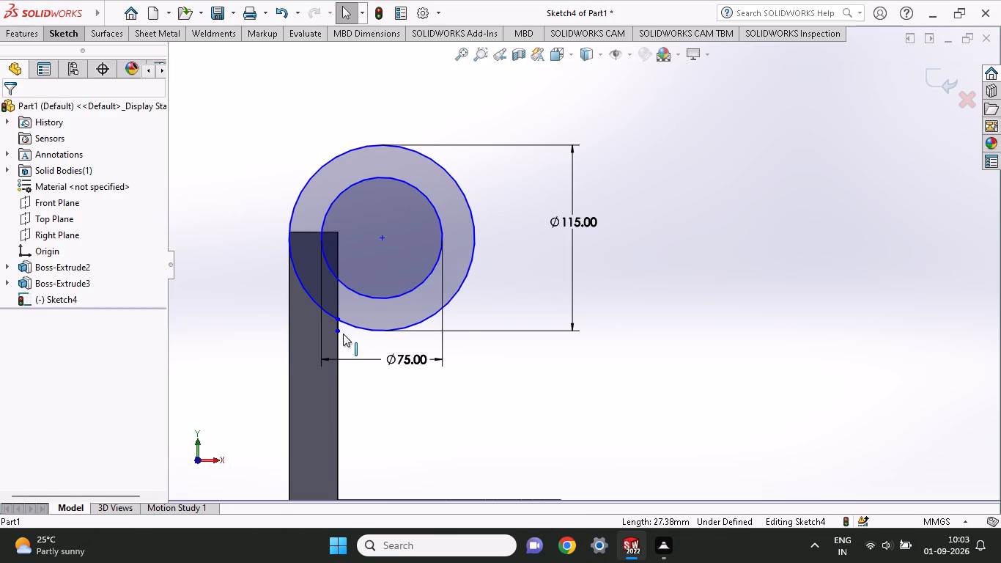
pyautogui.click(339, 324)
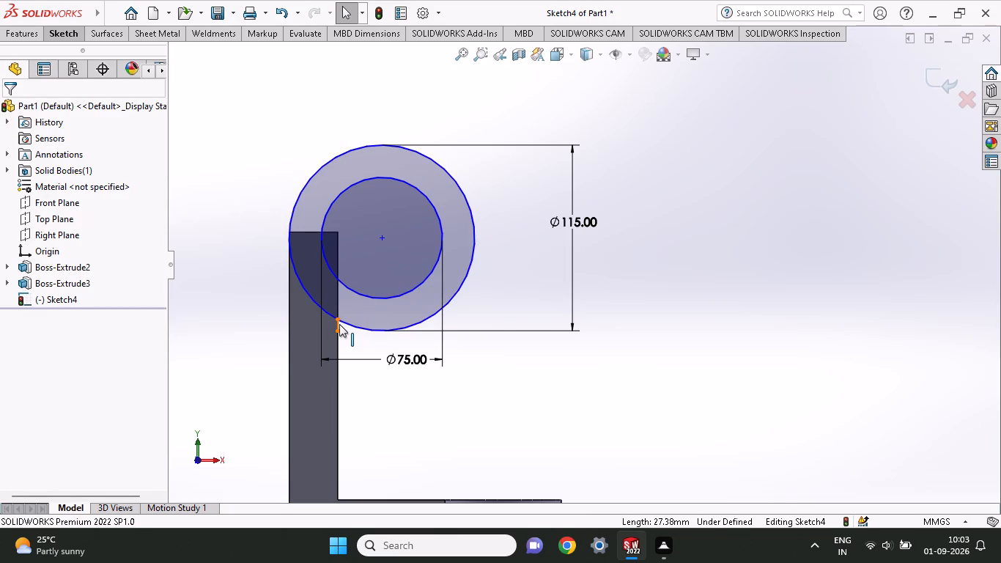
pyautogui.press('Delete')
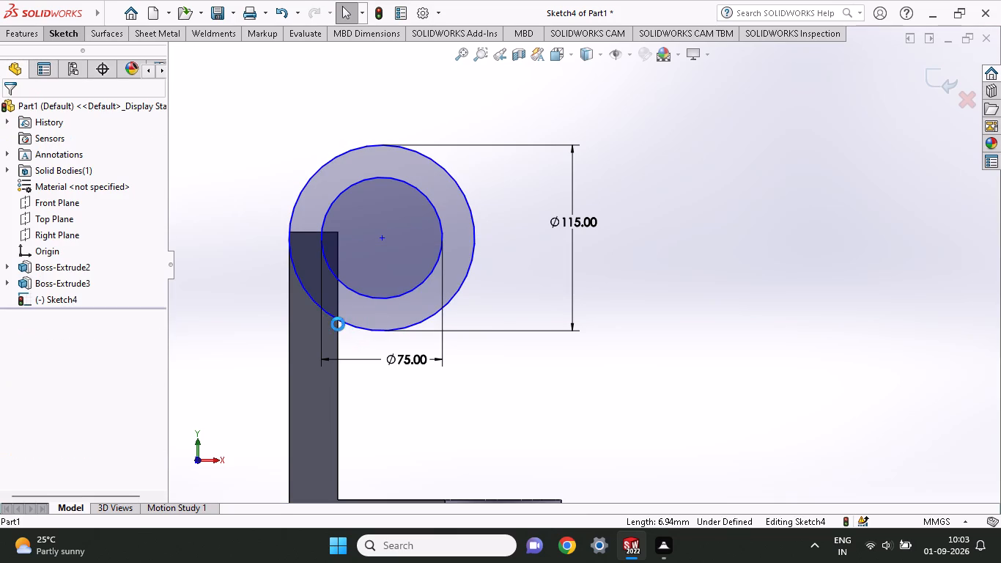
# Extrude the ring profile 130 mm in the reversed direction over the upright and 10 mm in a second blind direction, merging the result.
pyautogui.click(23, 29)
pyautogui.click(37, 77)
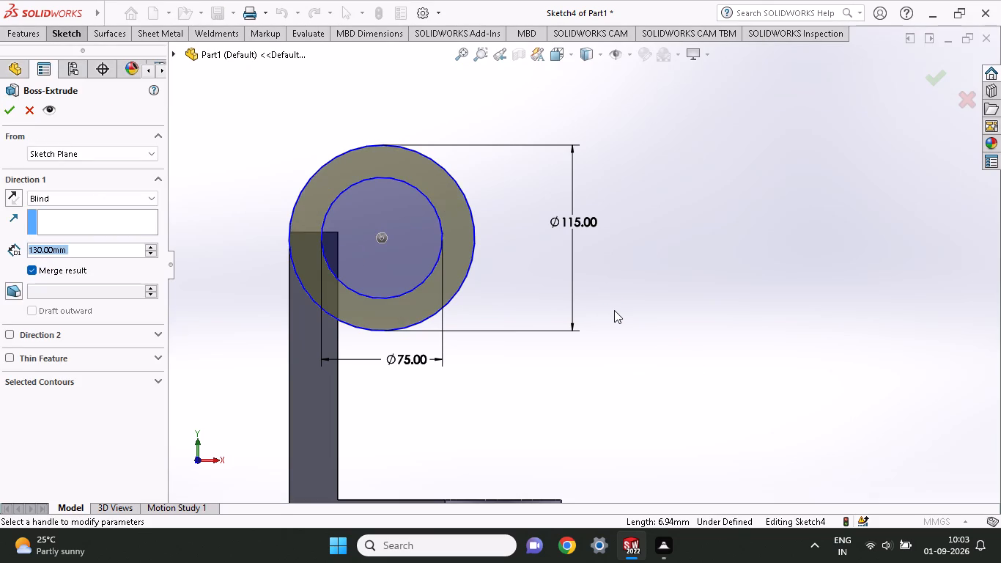
pyautogui.moveTo(509, 244); pyautogui.dragTo(447, 293, button='middle')
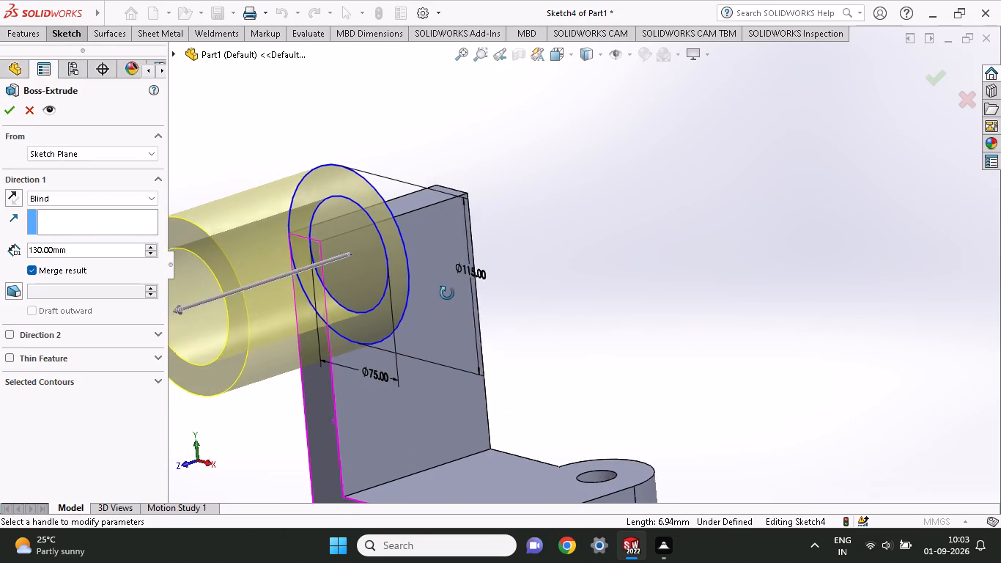
pyautogui.moveTo(447, 293); pyautogui.dragTo(450, 293, button='middle')
pyautogui.click(13, 194)
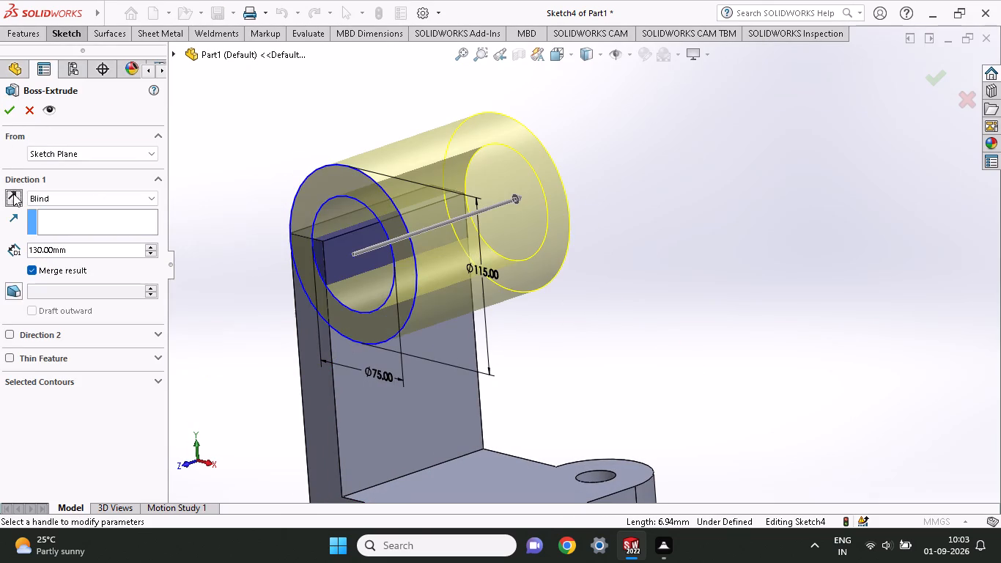
pyautogui.click(6, 331)
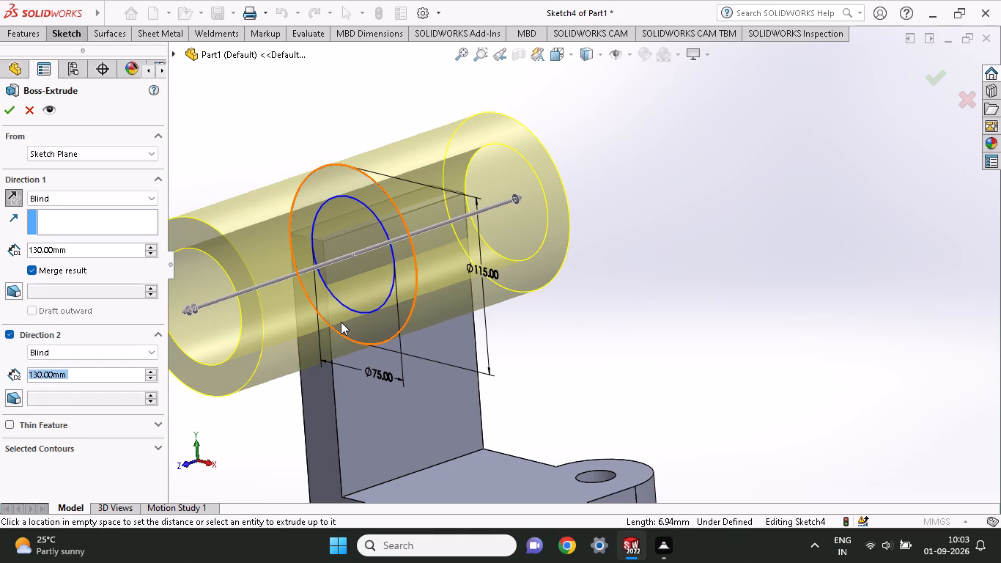
pyautogui.press('1')
pyautogui.press('0')
pyautogui.press('Return')
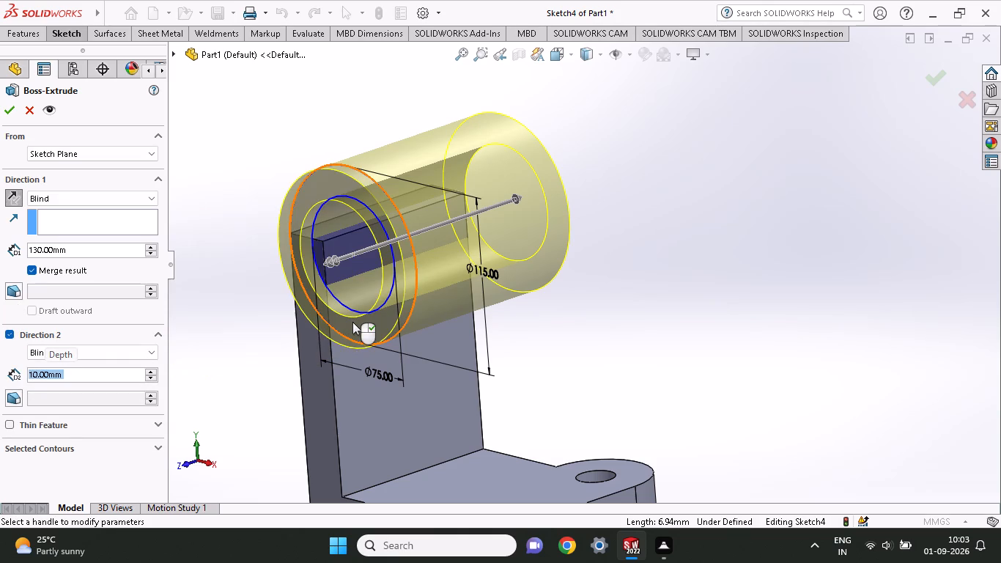
pyautogui.moveTo(551, 457); pyautogui.dragTo(608, 416, button='middle')
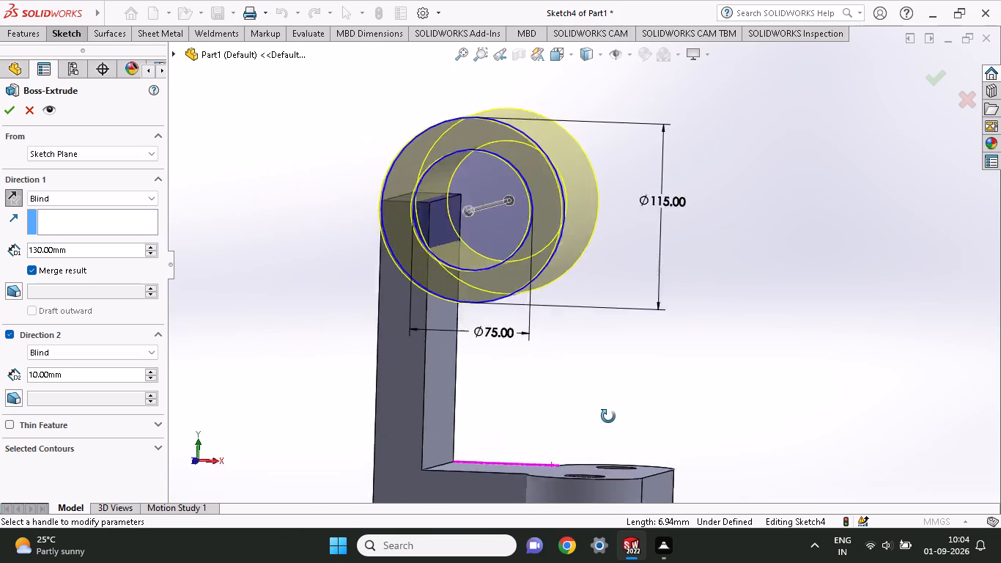
pyautogui.moveTo(608, 416); pyautogui.dragTo(613, 414, button='middle')
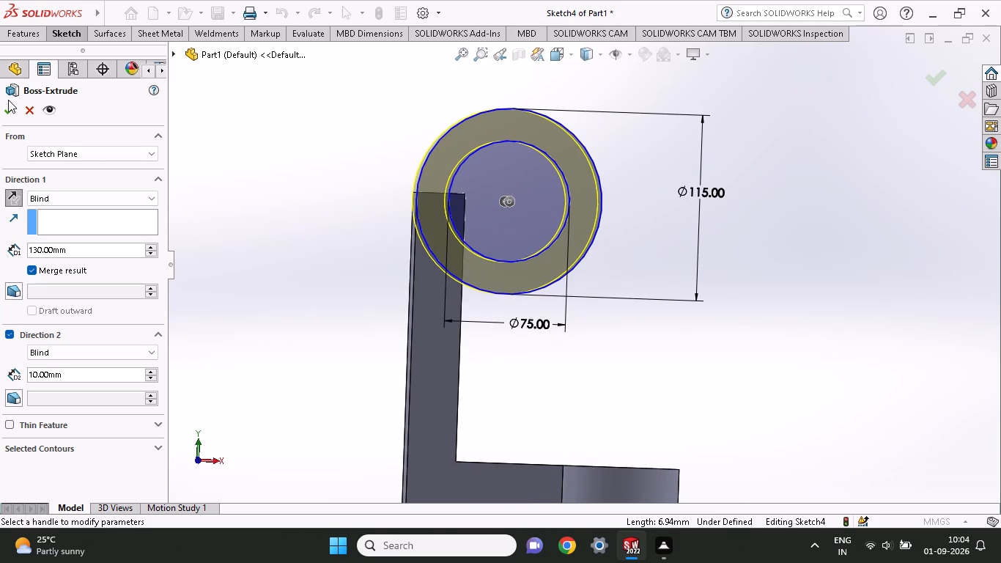
pyautogui.click(5, 103)
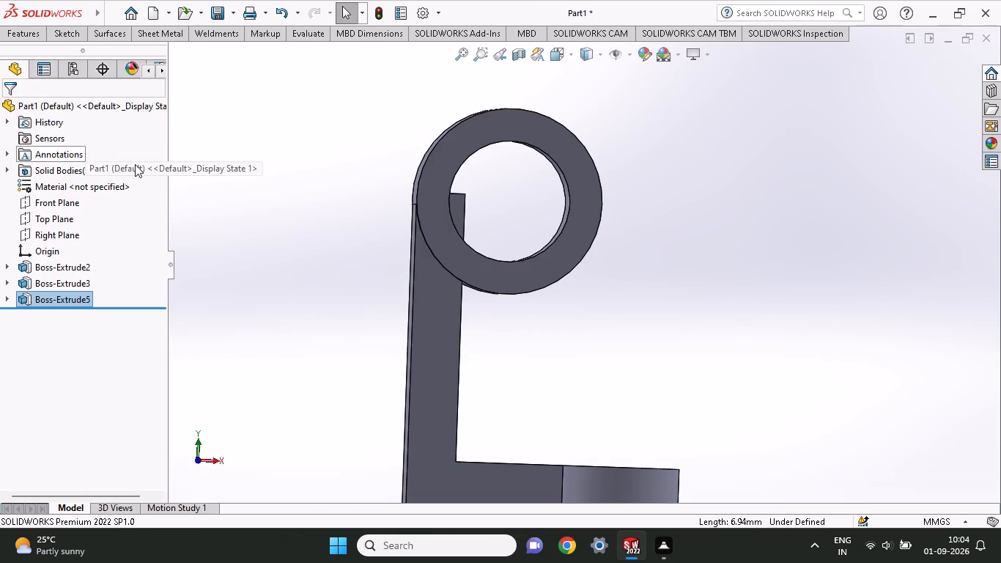
# Start a sketch on the upright's end face protruding into the ring bore and convert its curved edge into sketch geometry.
pyautogui.moveTo(633, 232); pyautogui.dragTo(591, 265, button='middle')
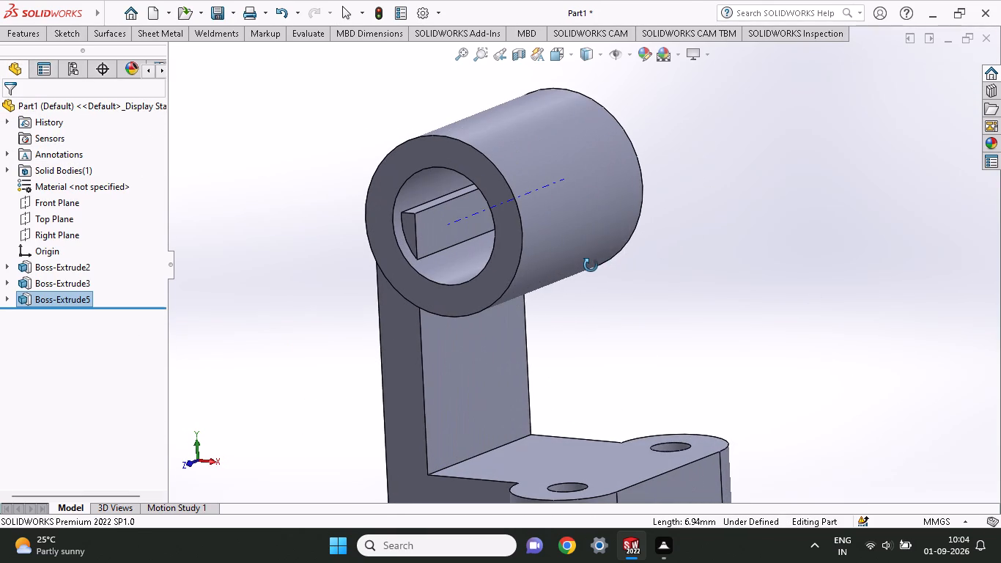
pyautogui.moveTo(591, 265); pyautogui.dragTo(609, 264, button='middle')
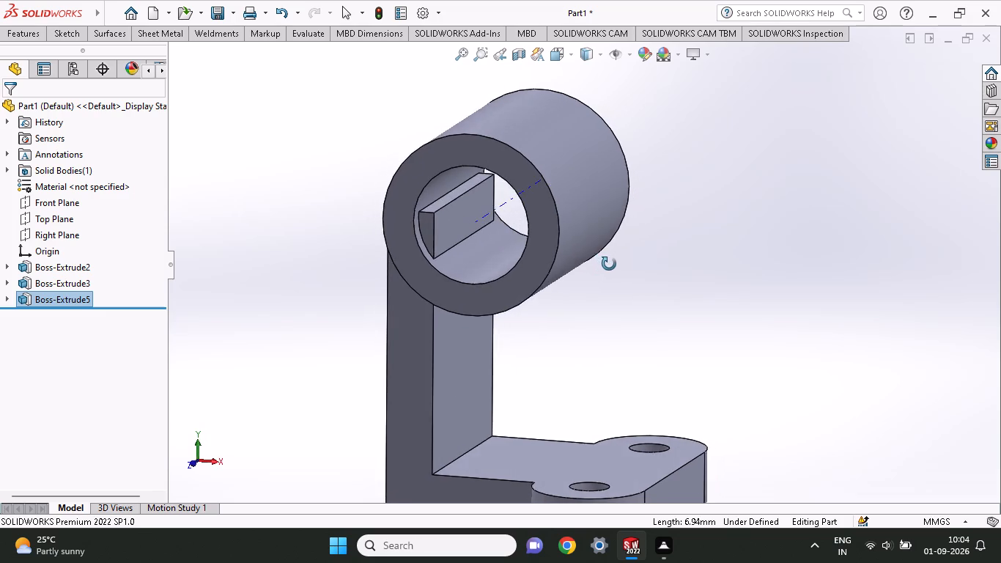
pyautogui.moveTo(609, 264); pyautogui.dragTo(623, 254, button='middle')
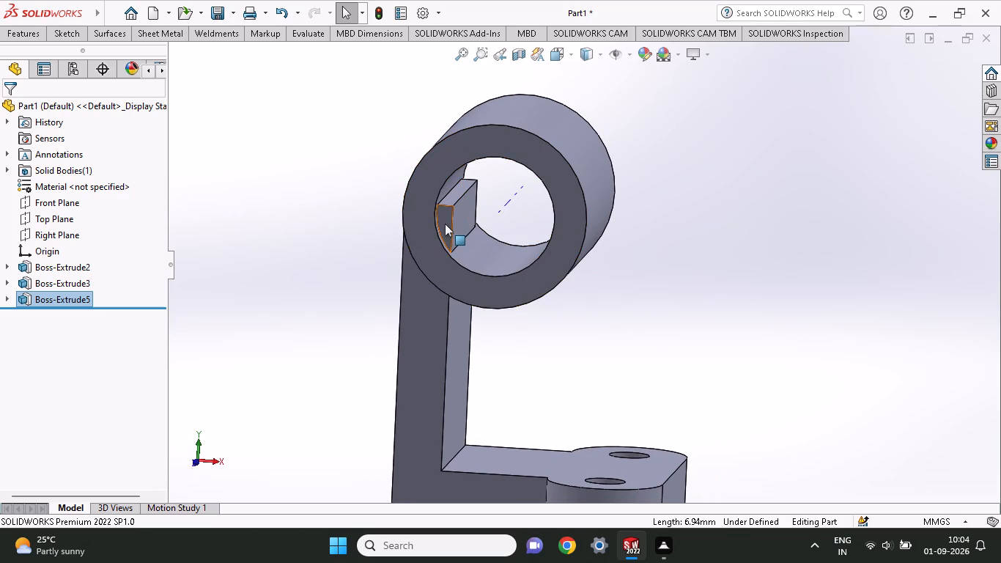
pyautogui.click(445, 224)
pyautogui.click(513, 181)
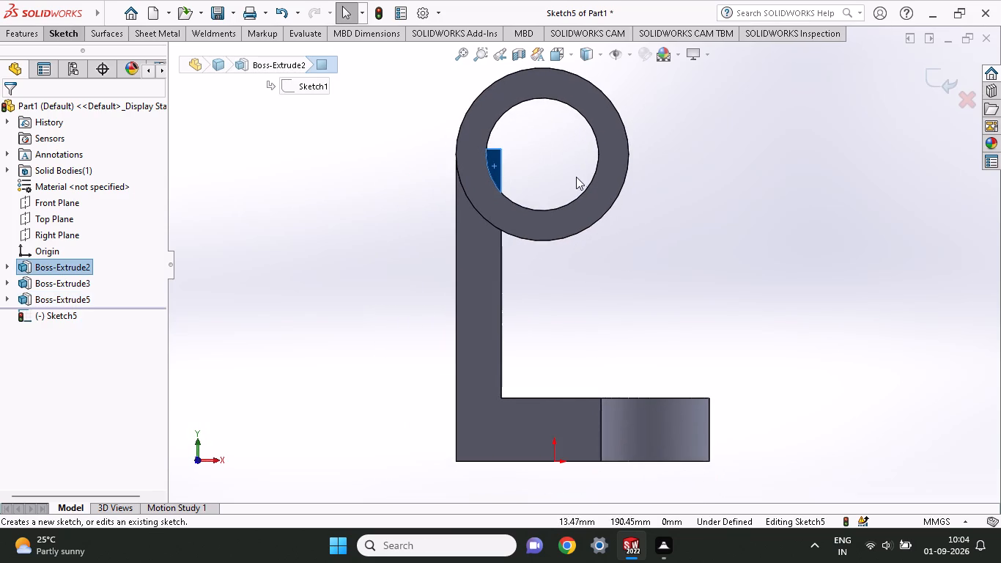
pyautogui.keyDown('ctrl'); pyautogui.scroll(2, 511, 139); pyautogui.keyUp('ctrl')
pyautogui.keyDown('ctrl'); pyautogui.scroll(-6, 564, 163); pyautogui.keyUp('ctrl')
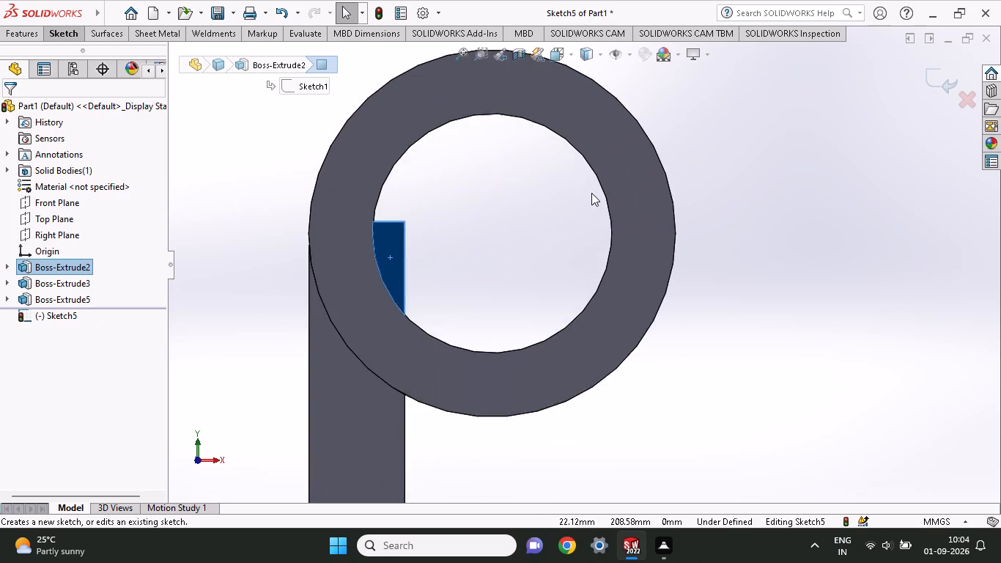
pyautogui.keyDown('ctrl'); pyautogui.scroll(-4, 591, 193); pyautogui.keyUp('ctrl')
pyautogui.keyDown('ctrl'); pyautogui.scroll(3, 432, 270); pyautogui.keyUp('ctrl')
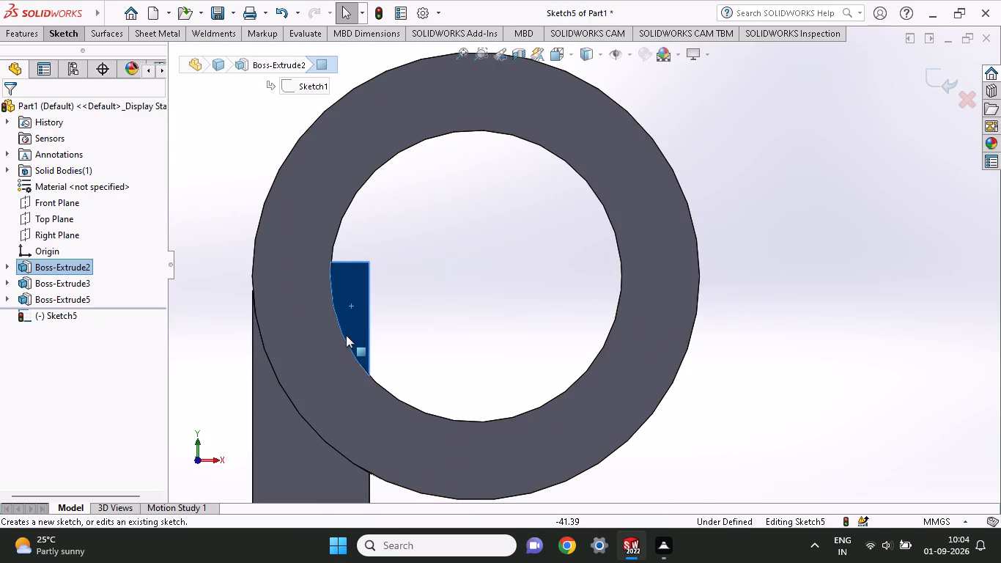
pyautogui.click(346, 342)
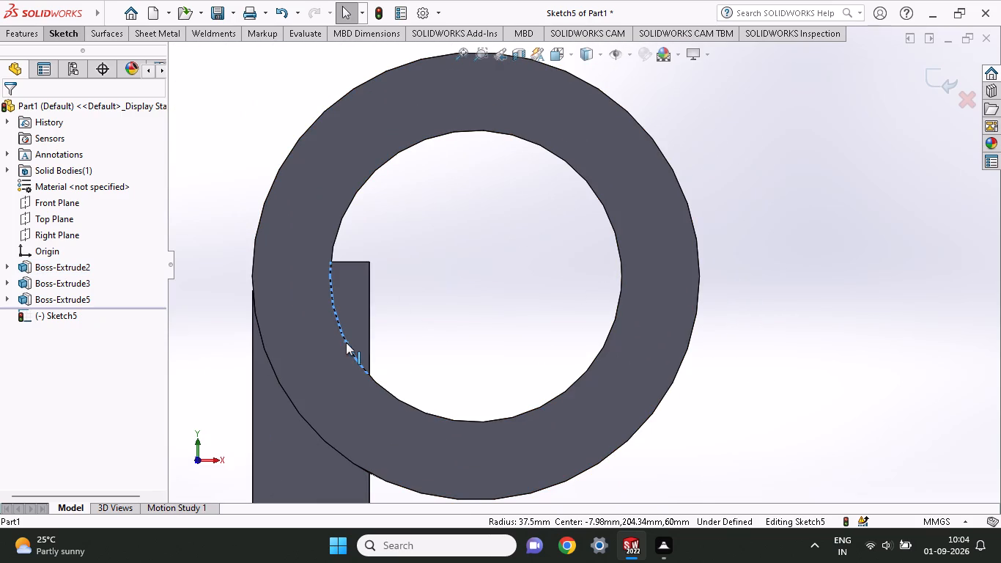
pyautogui.click(56, 32)
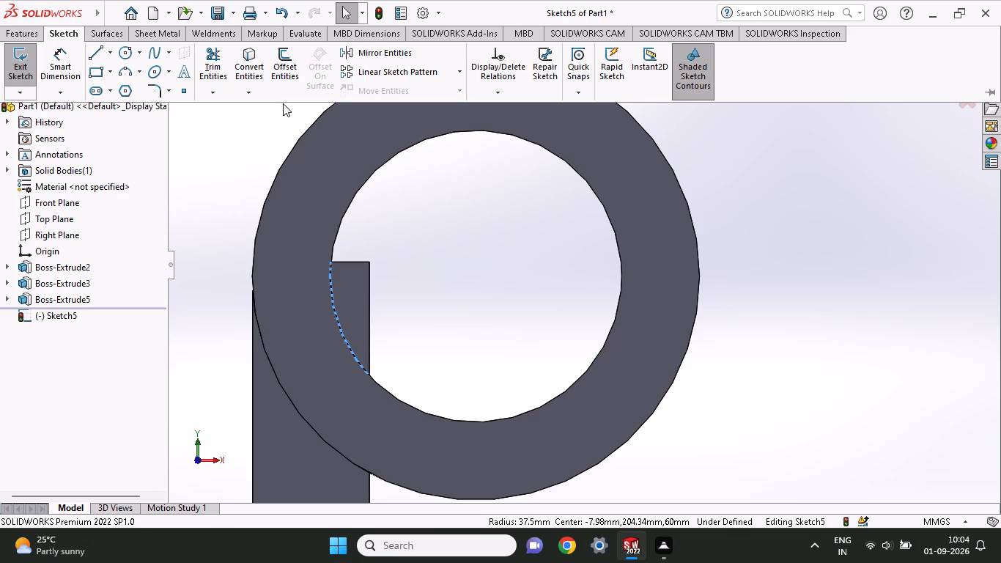
pyautogui.click(238, 65)
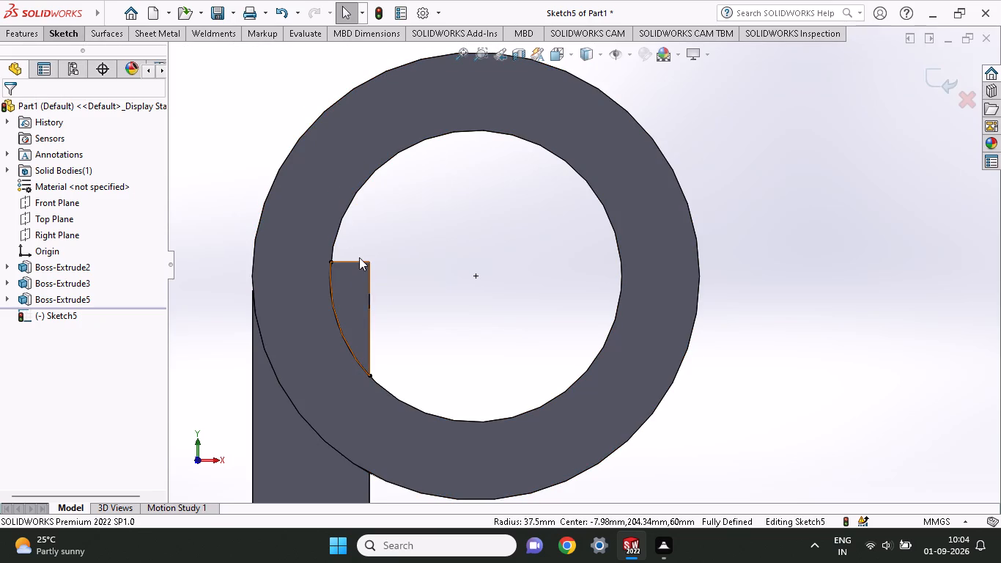
# Convert the protruding face's top and vertical straight edges to close the sketch profile.
pyautogui.click(359, 261)
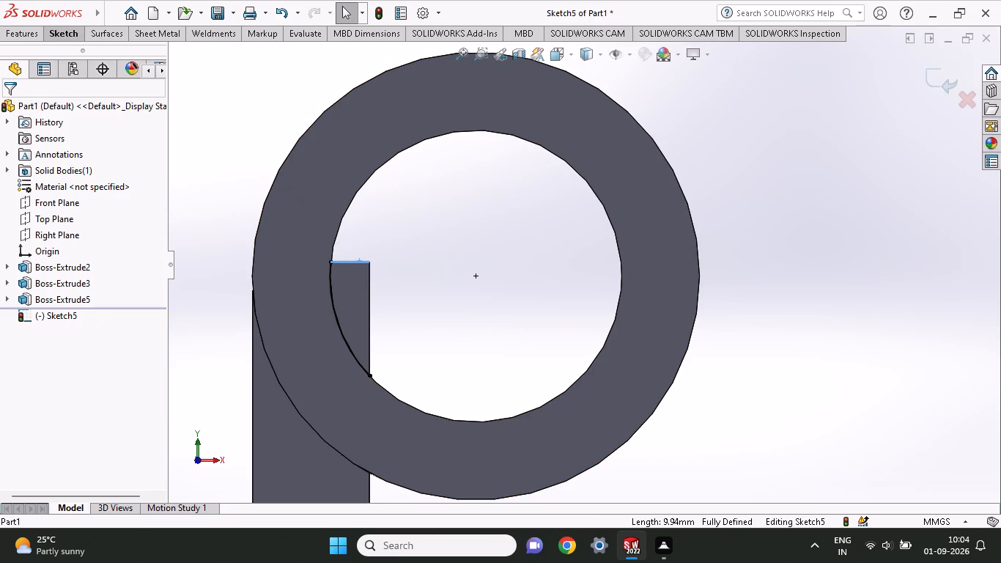
pyautogui.click(67, 40)
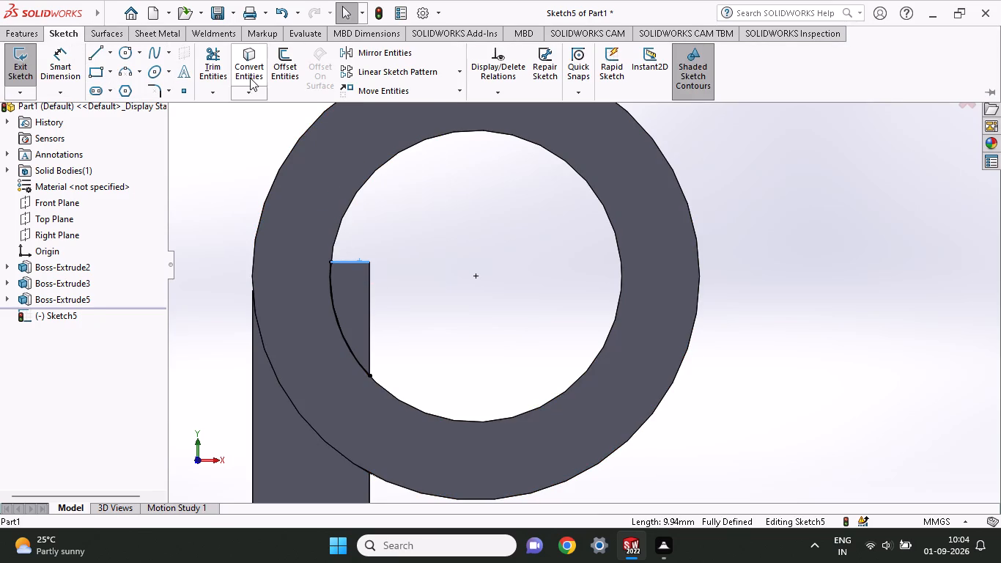
pyautogui.click(250, 78)
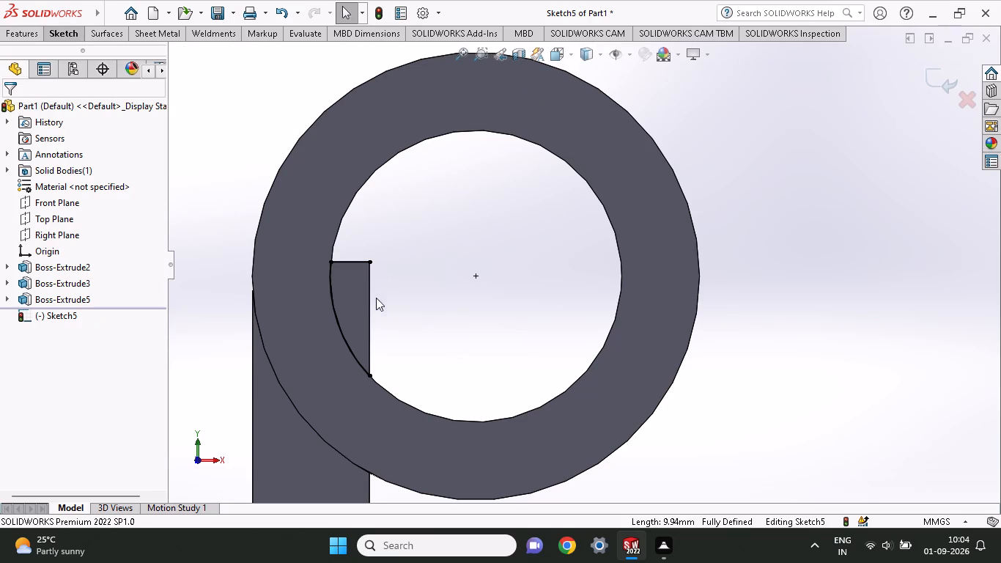
pyautogui.click(370, 313)
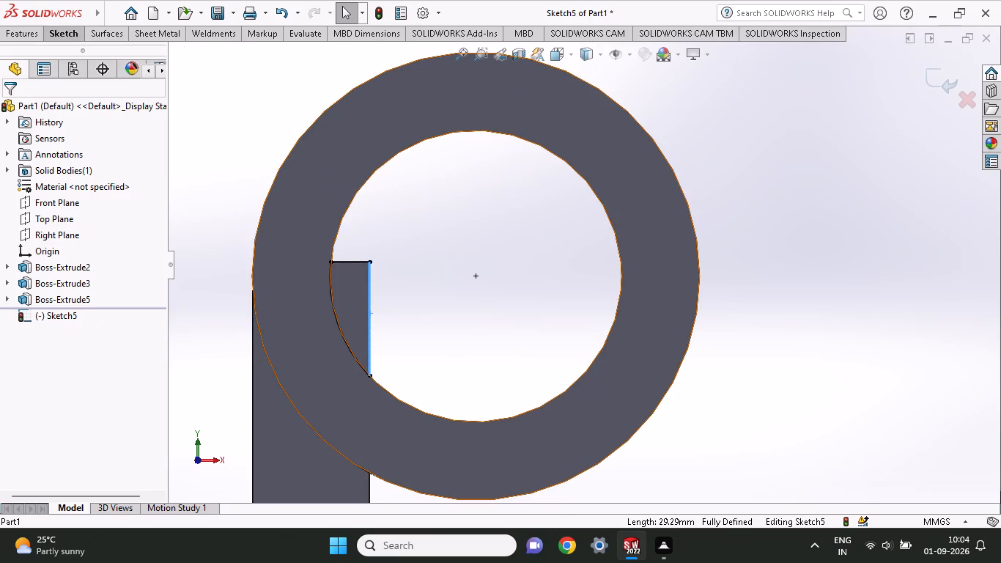
pyautogui.click(64, 35)
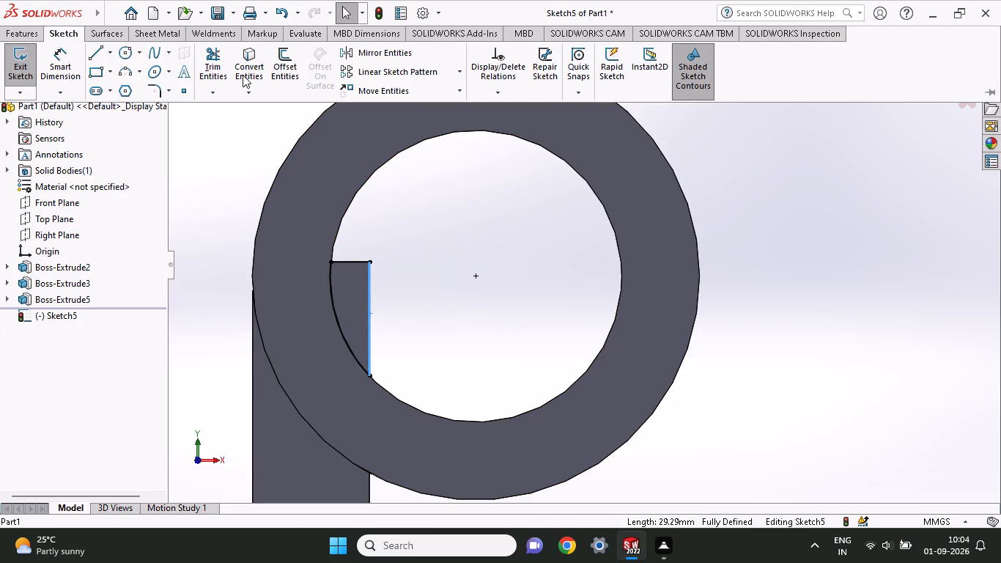
pyautogui.click(243, 75)
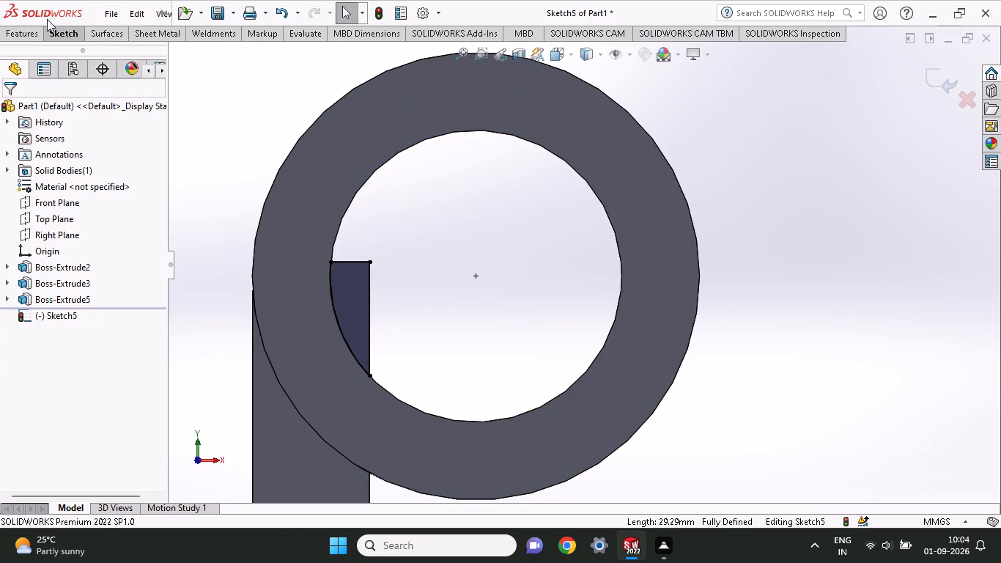
# Cut-extrude the closed profile 130 mm blind to remove the upright material inside the ring bore.
pyautogui.click(22, 37)
pyautogui.click(232, 73)
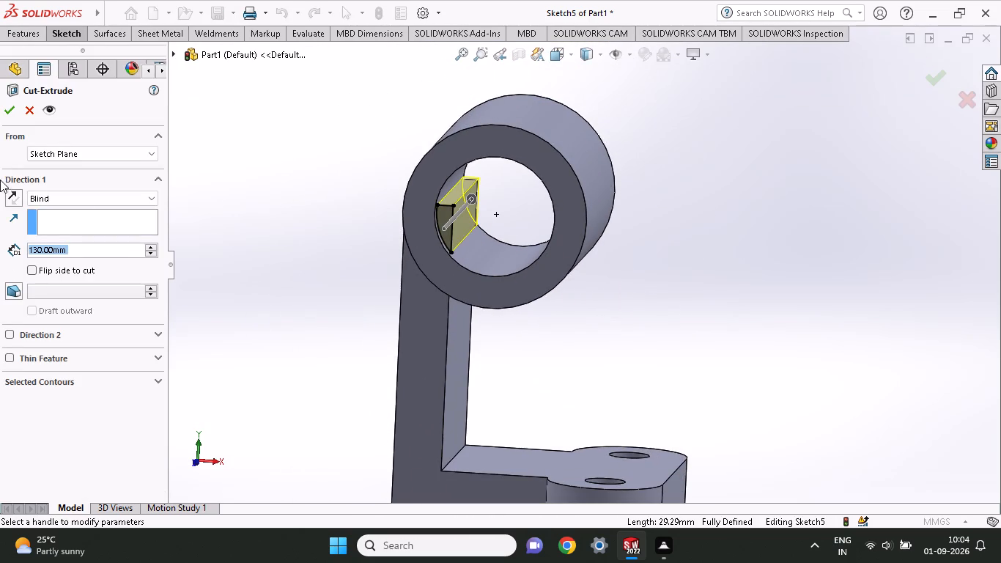
pyautogui.click(7, 107)
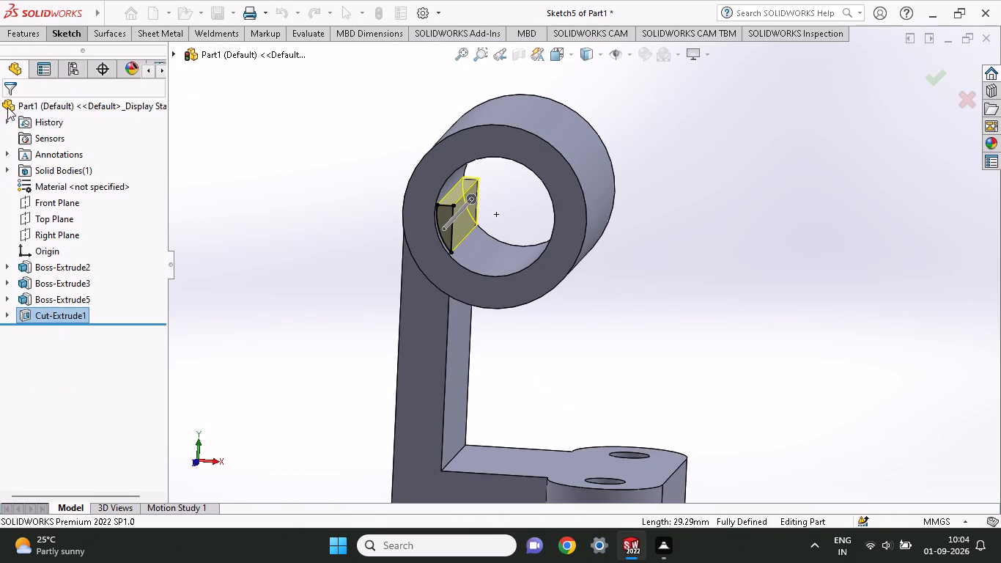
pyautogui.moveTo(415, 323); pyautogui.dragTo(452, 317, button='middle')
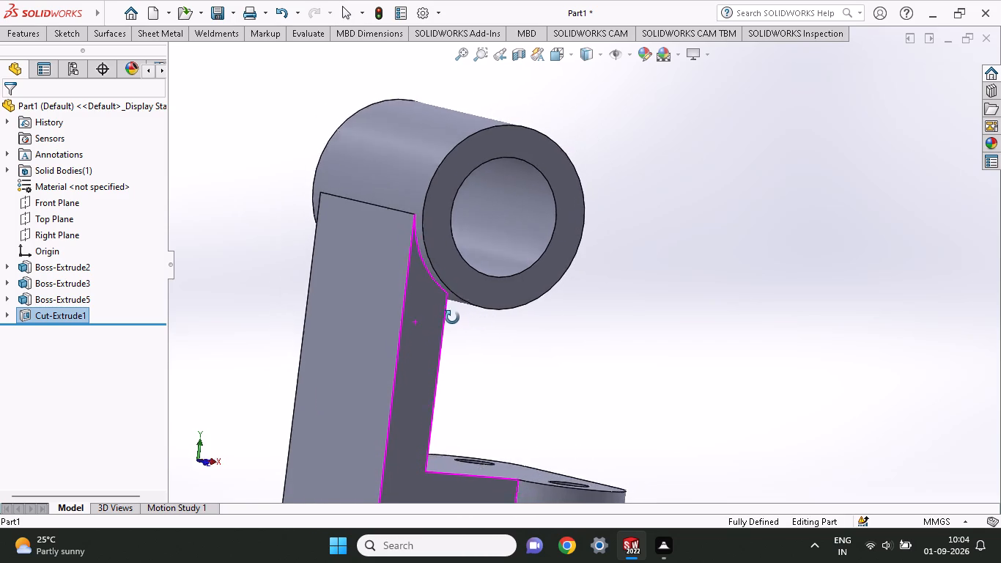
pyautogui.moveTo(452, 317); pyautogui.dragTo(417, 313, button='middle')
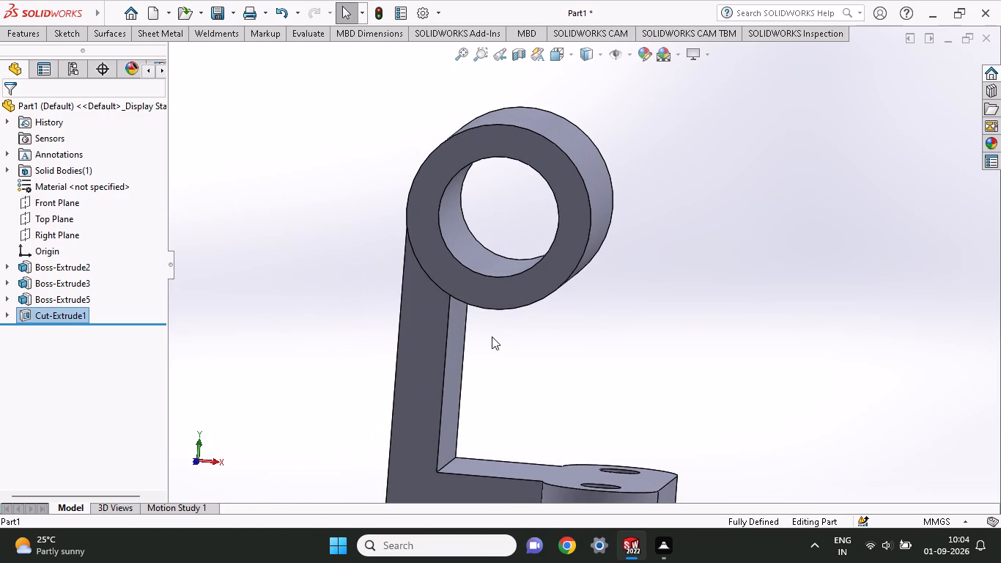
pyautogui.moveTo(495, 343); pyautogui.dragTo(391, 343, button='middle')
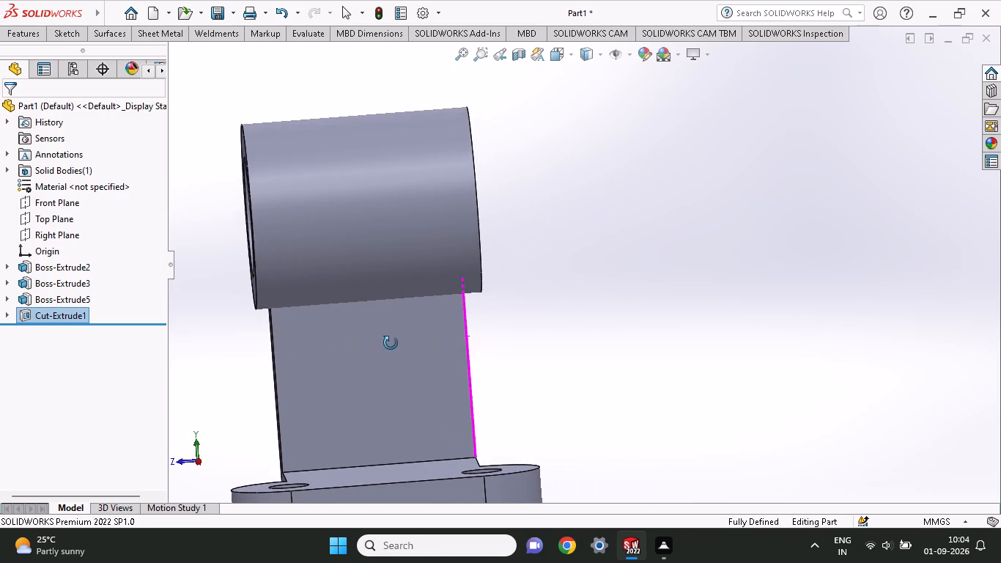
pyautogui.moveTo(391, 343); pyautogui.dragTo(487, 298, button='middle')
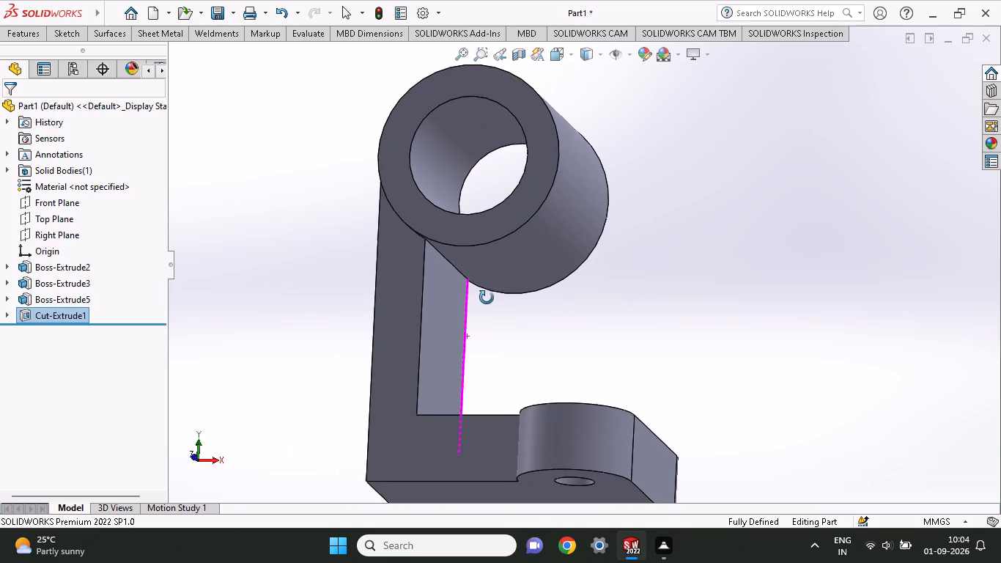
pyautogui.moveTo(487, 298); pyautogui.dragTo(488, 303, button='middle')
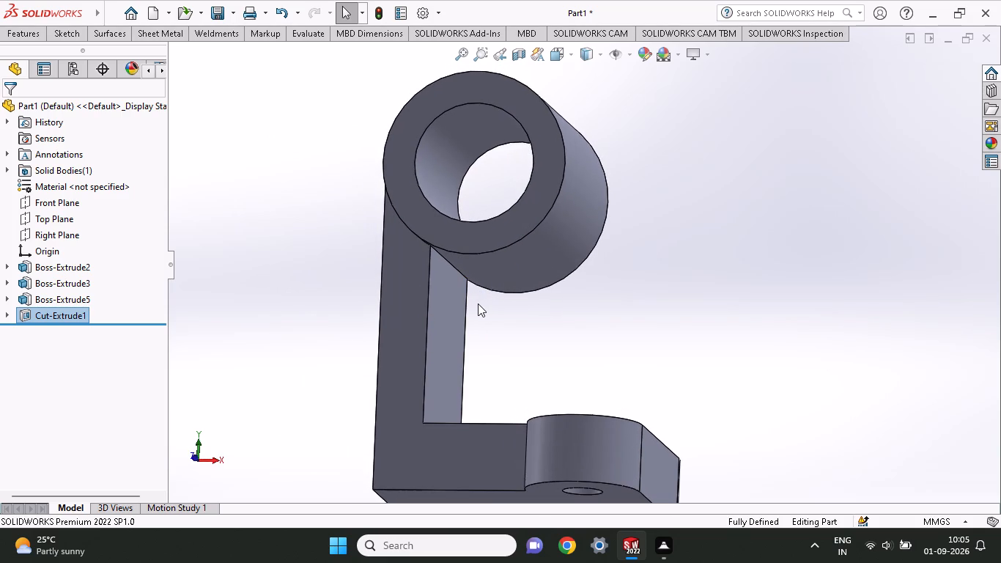
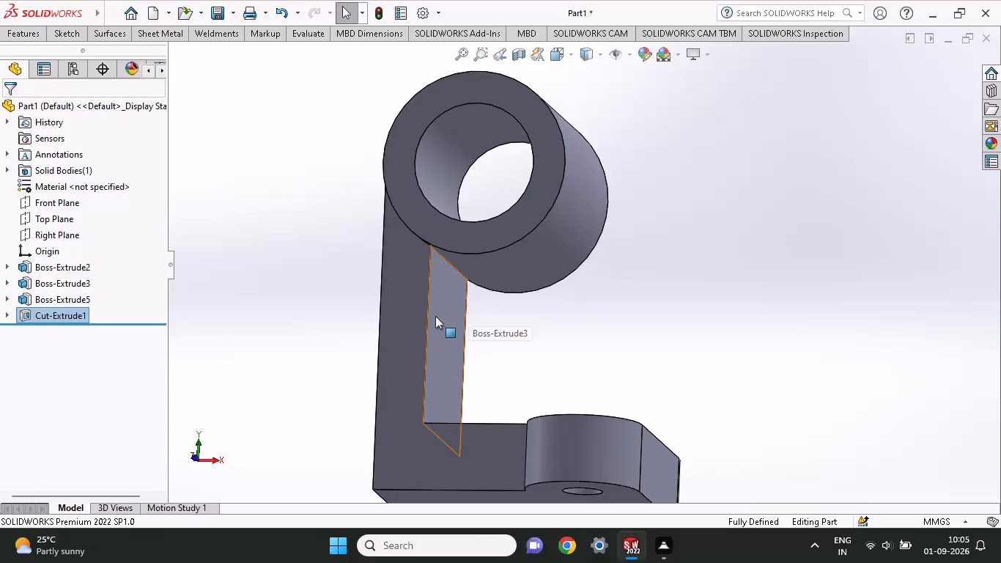
# Start a sketch on the Front Plane and draw two concentric circles beside the upright, with radii of about 43 mm and 23 mm.
pyautogui.moveTo(435, 316); pyautogui.dragTo(453, 323, button='middle')
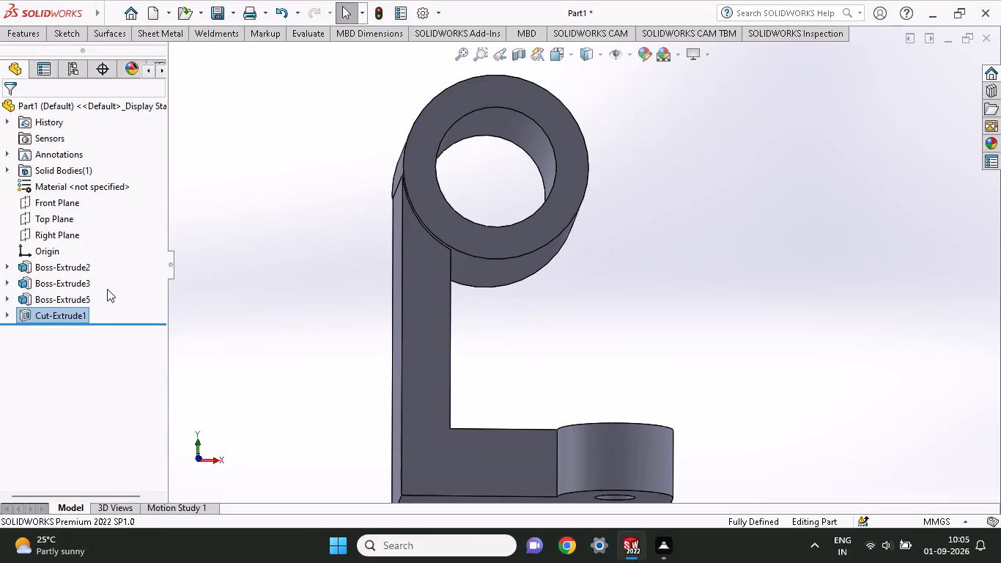
pyautogui.click(41, 205)
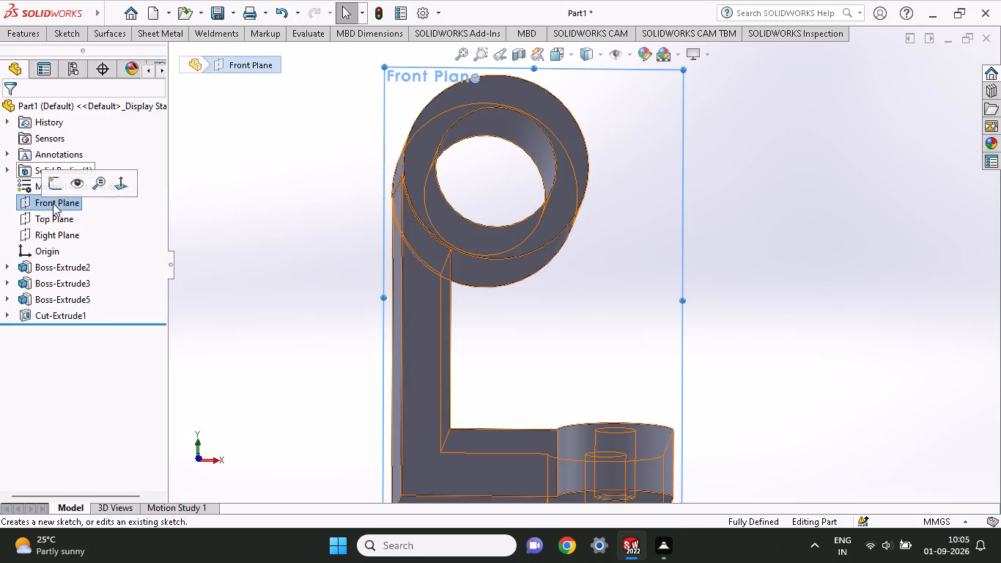
pyautogui.click(53, 191)
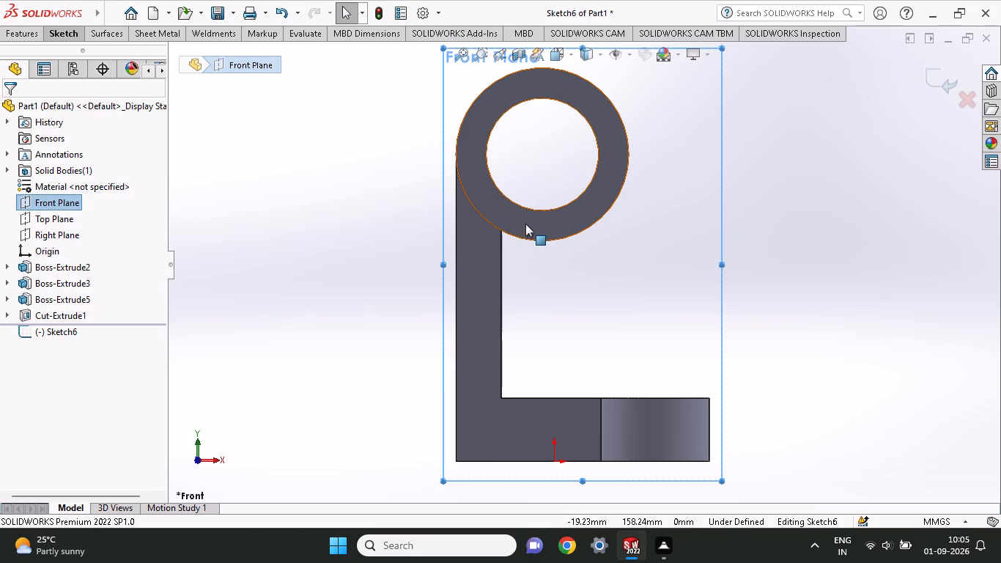
pyautogui.scroll(-1, 522, 224)
pyautogui.scroll(1, 522, 224)
pyautogui.scroll(-1, 522, 224)
pyautogui.scroll(4, 522, 224)
pyautogui.keyDown('ctrl'); pyautogui.scroll(-8, 621, 209); pyautogui.keyUp('ctrl')
pyautogui.keyDown('ctrl'); pyautogui.scroll(2, 428, 286); pyautogui.keyUp('ctrl')
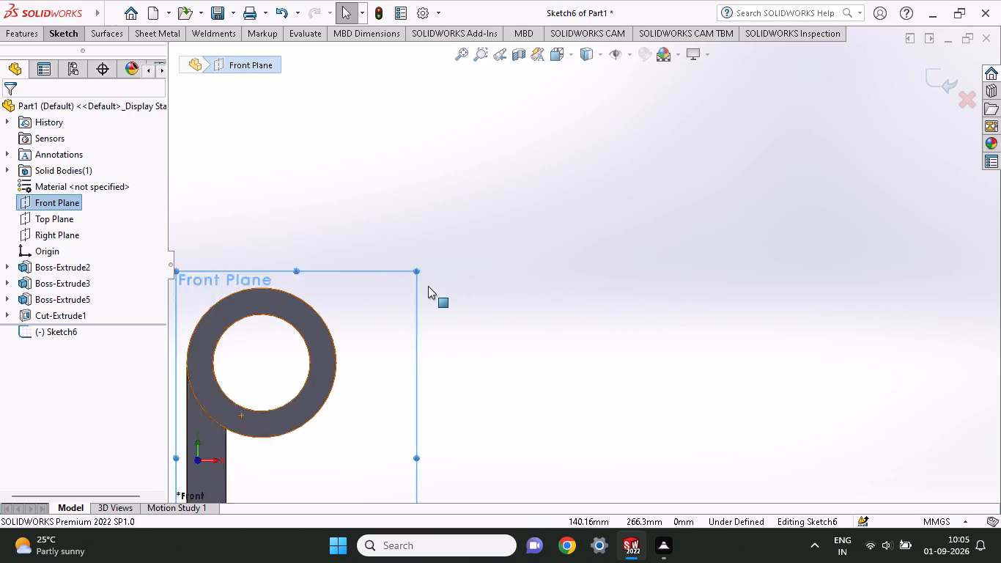
pyautogui.keyDown('ctrl'); pyautogui.scroll(3, 428, 286); pyautogui.keyUp('ctrl')
pyautogui.keyDown('ctrl'); pyautogui.scroll(1, 407, 355); pyautogui.keyUp('ctrl')
pyautogui.keyDown('ctrl'); pyautogui.scroll(-3, 410, 423); pyautogui.keyUp('ctrl')
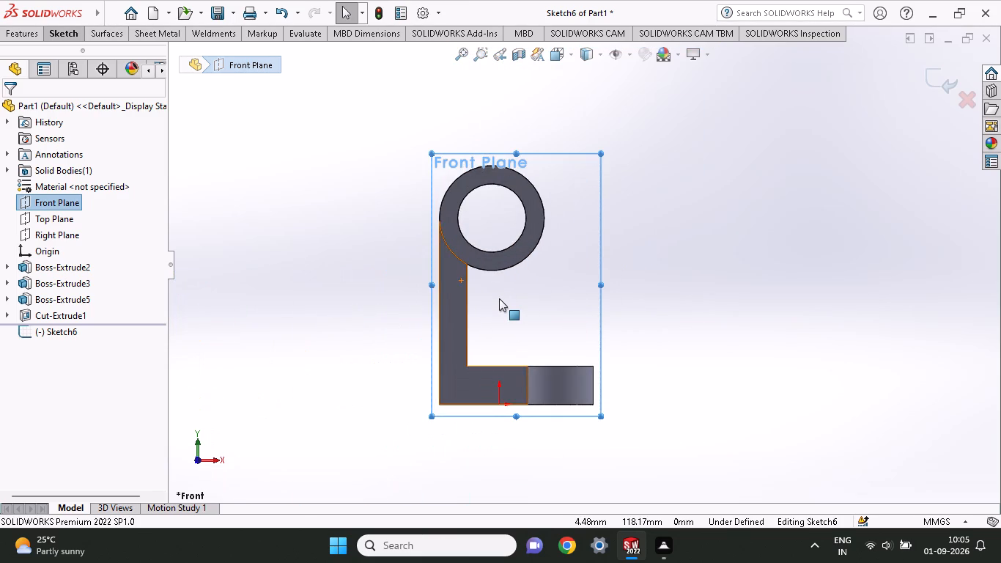
pyautogui.keyDown('ctrl'); pyautogui.scroll(-4, 500, 298); pyautogui.keyUp('ctrl')
pyautogui.keyDown('ctrl'); pyautogui.scroll(2, 500, 298); pyautogui.keyUp('ctrl')
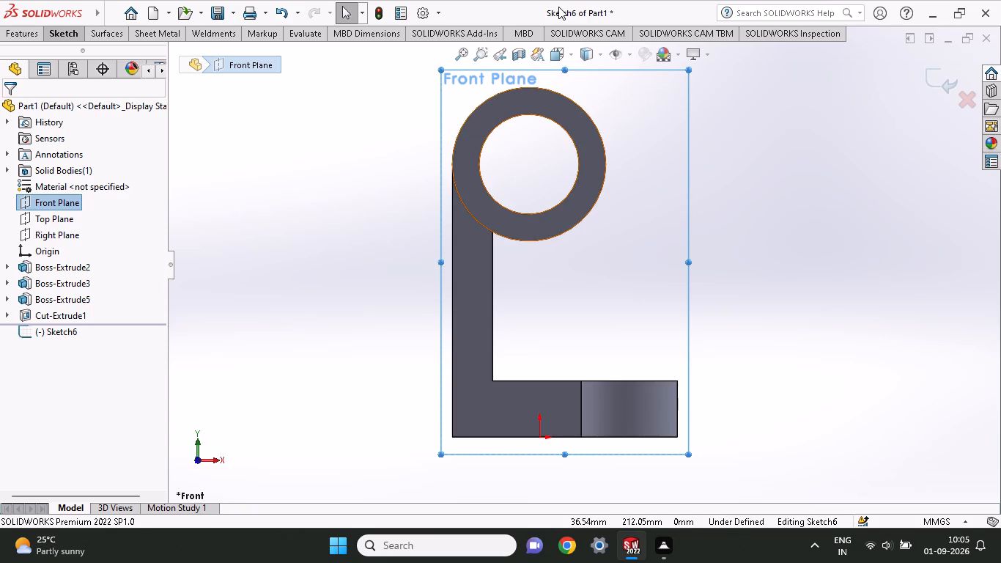
pyautogui.click(63, 40)
pyautogui.click(118, 54)
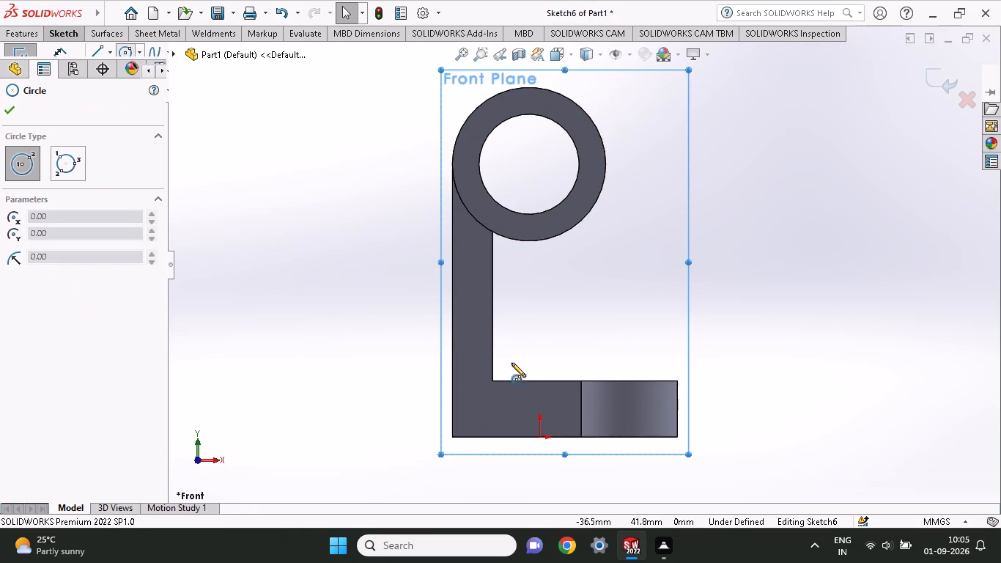
pyautogui.click(342, 300)
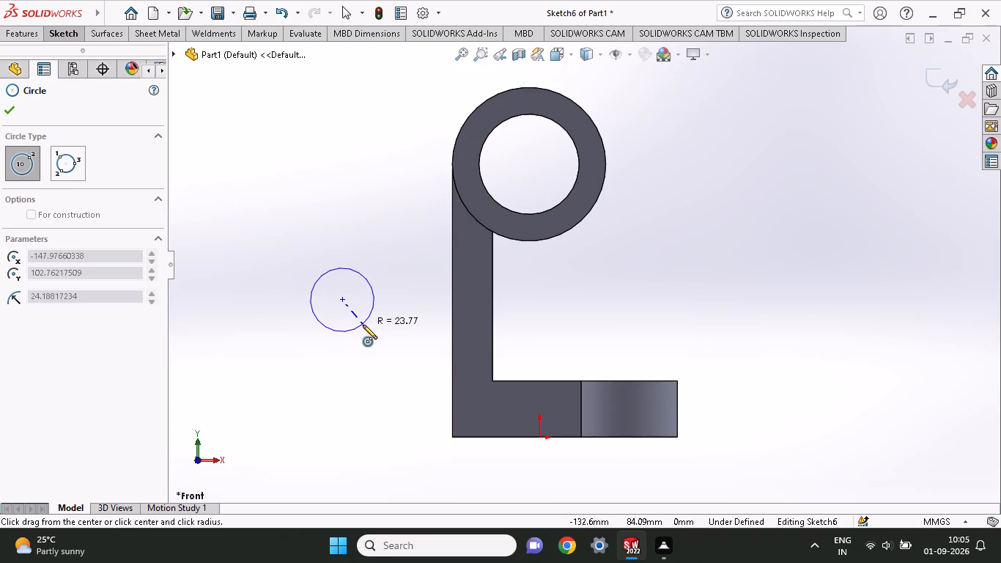
pyautogui.click(372, 349)
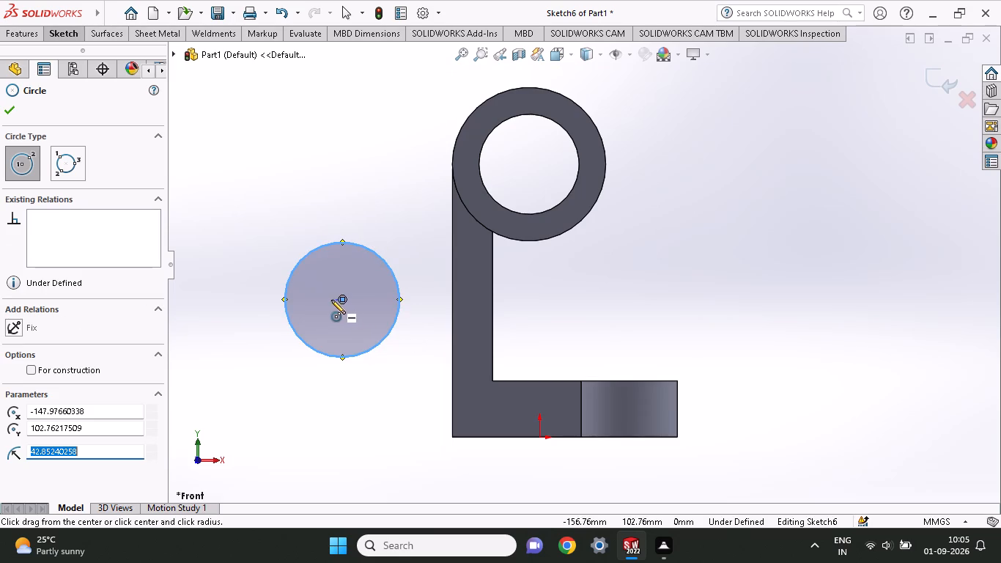
pyautogui.click(344, 301)
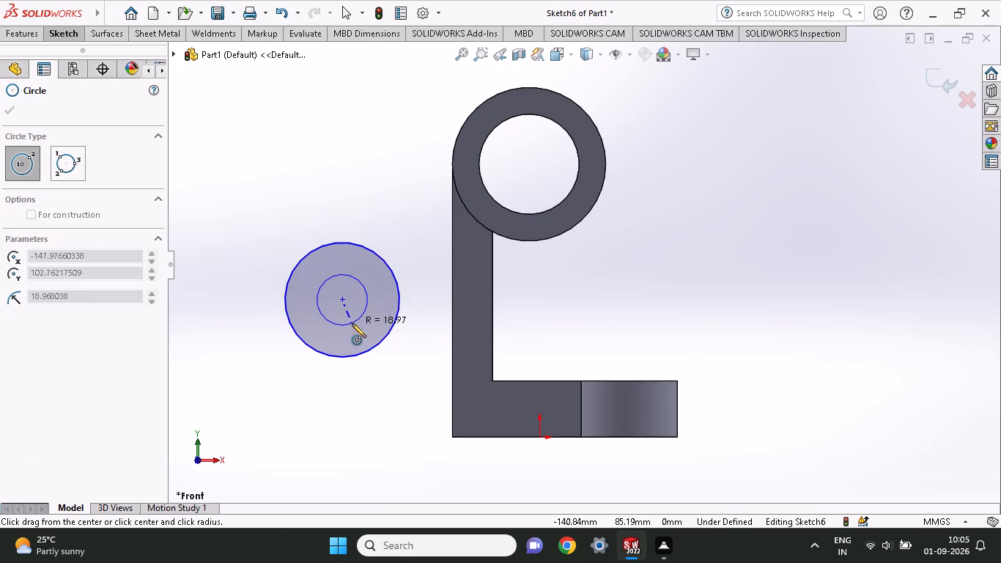
pyautogui.click(352, 329)
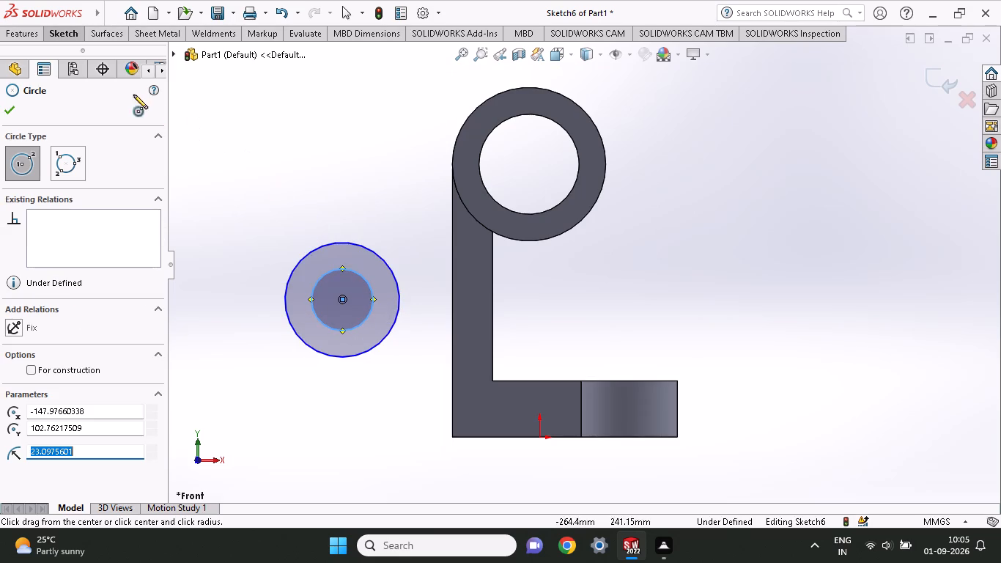
# Dimension the inner circle to a 45 mm diameter and the outer circle to a 75 mm diameter.
pyautogui.click(66, 34)
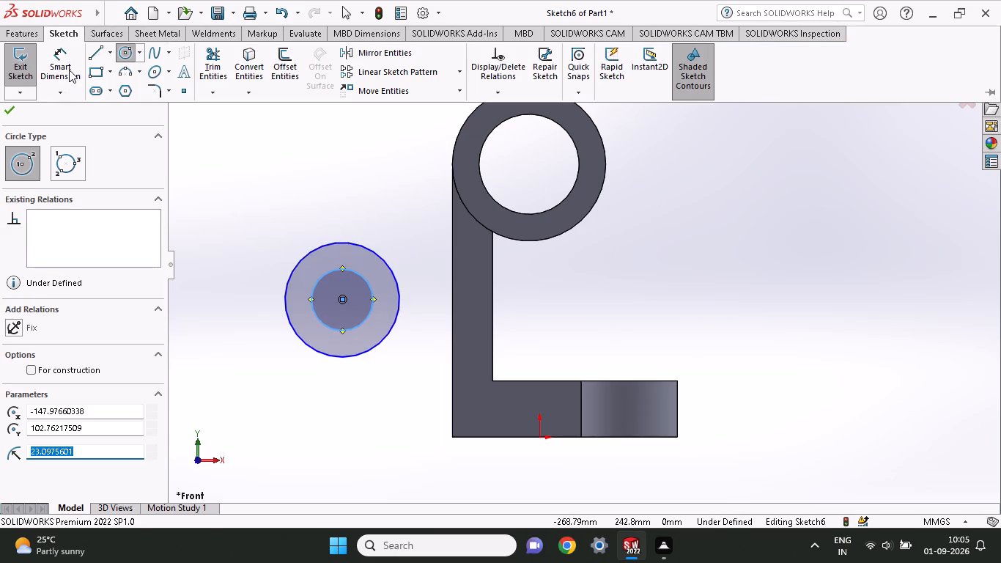
pyautogui.click(69, 67)
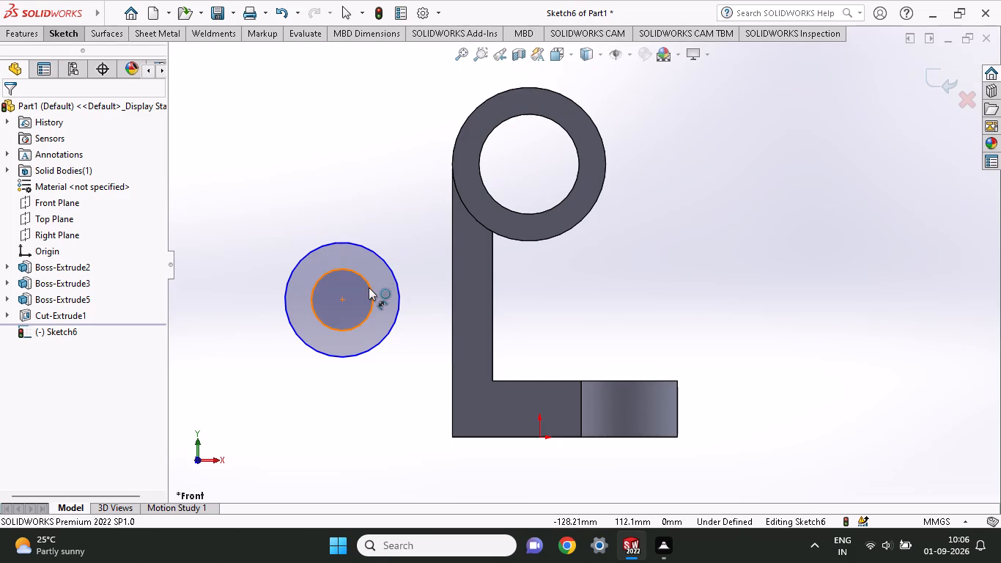
pyautogui.click(369, 288)
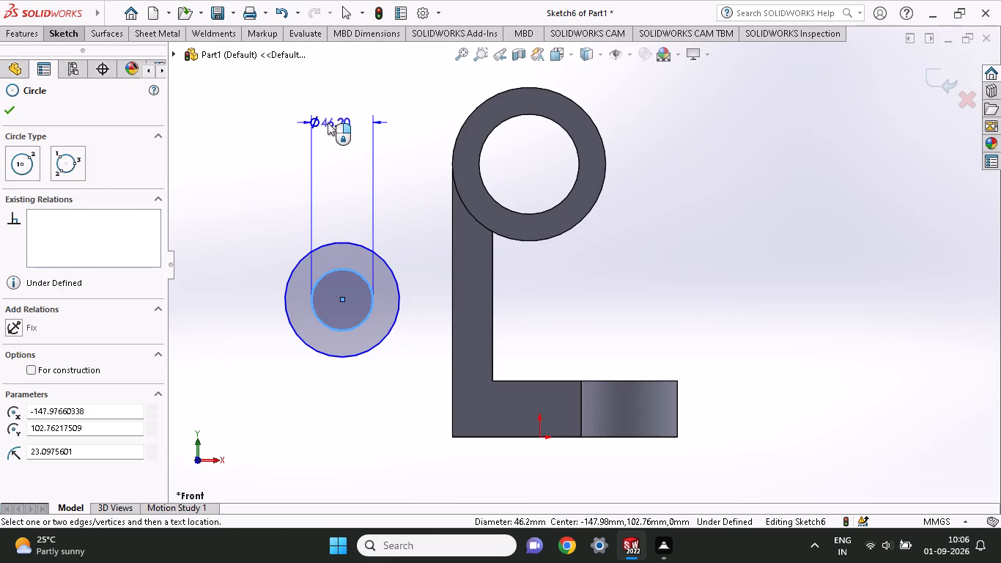
pyautogui.click(328, 122)
pyautogui.write('45')
pyautogui.press('Return')
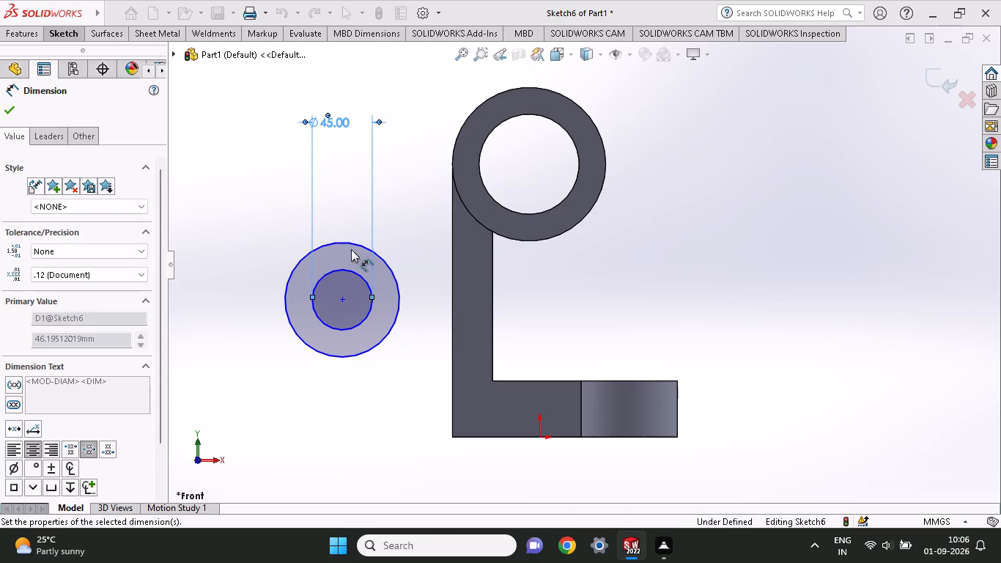
pyautogui.click(350, 241)
pyautogui.click(336, 198)
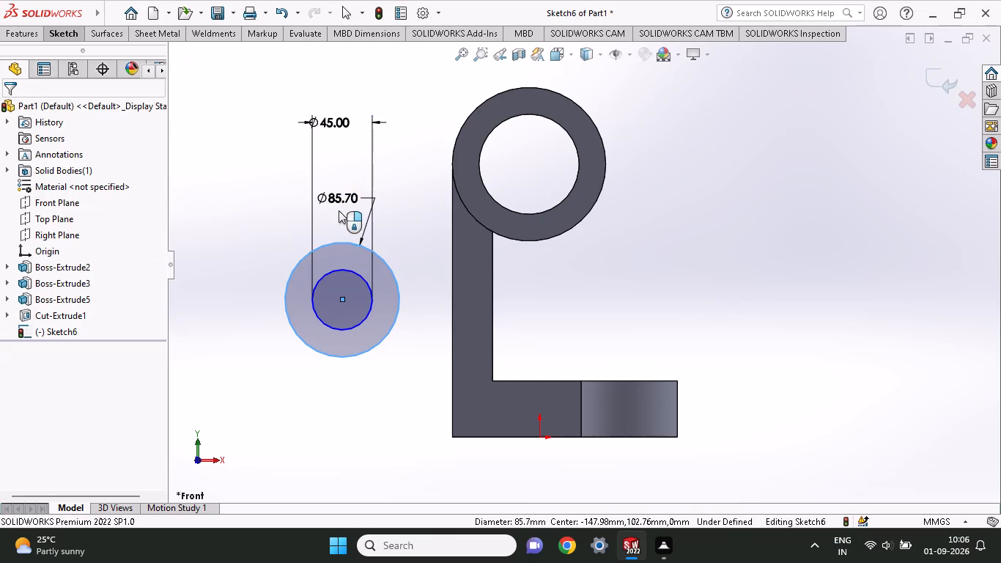
pyautogui.write('75')
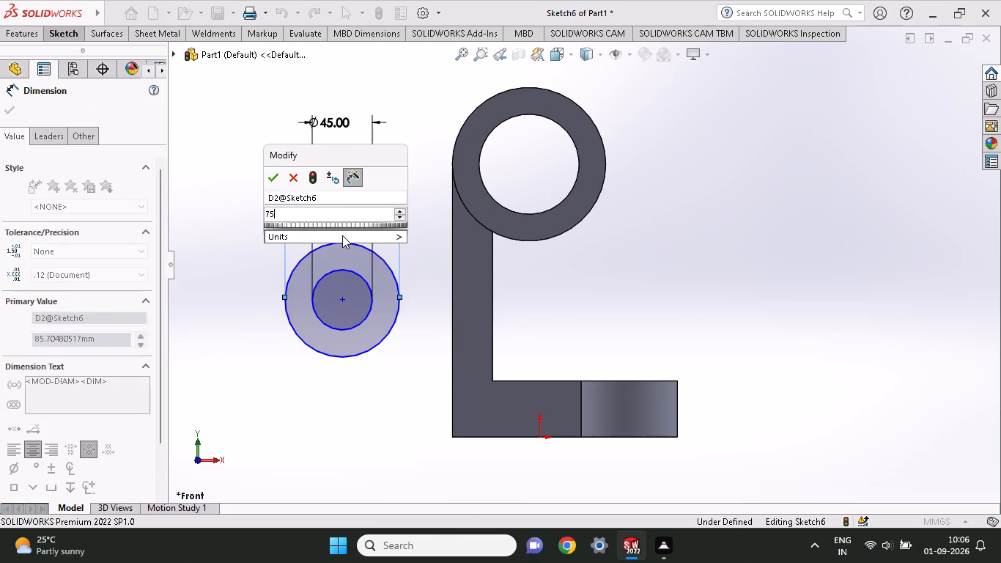
pyautogui.press('Return')
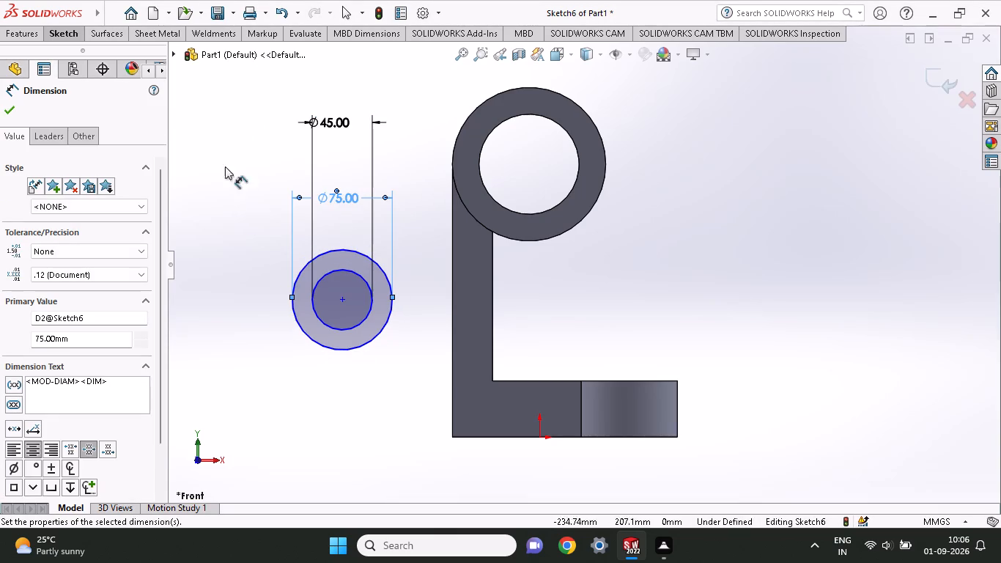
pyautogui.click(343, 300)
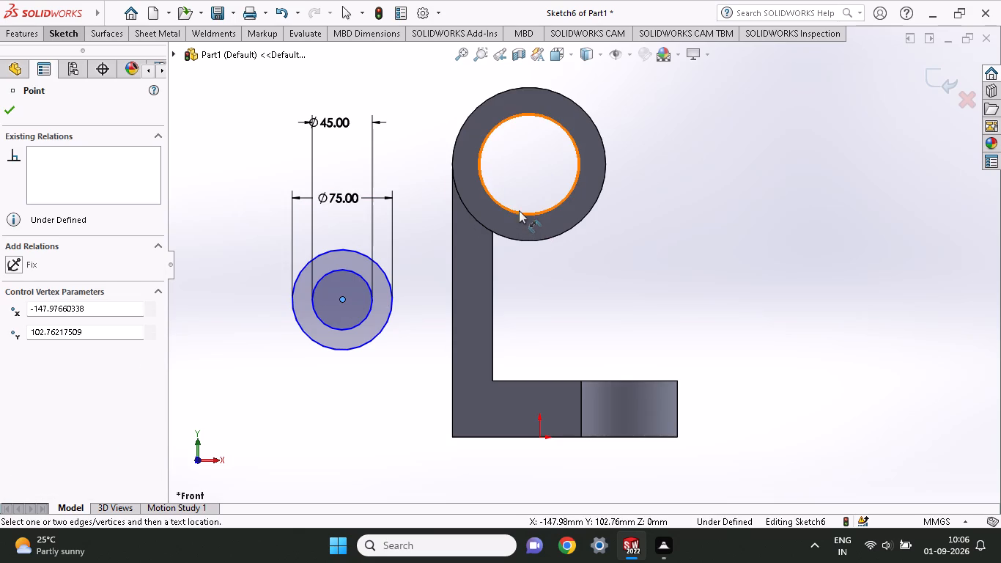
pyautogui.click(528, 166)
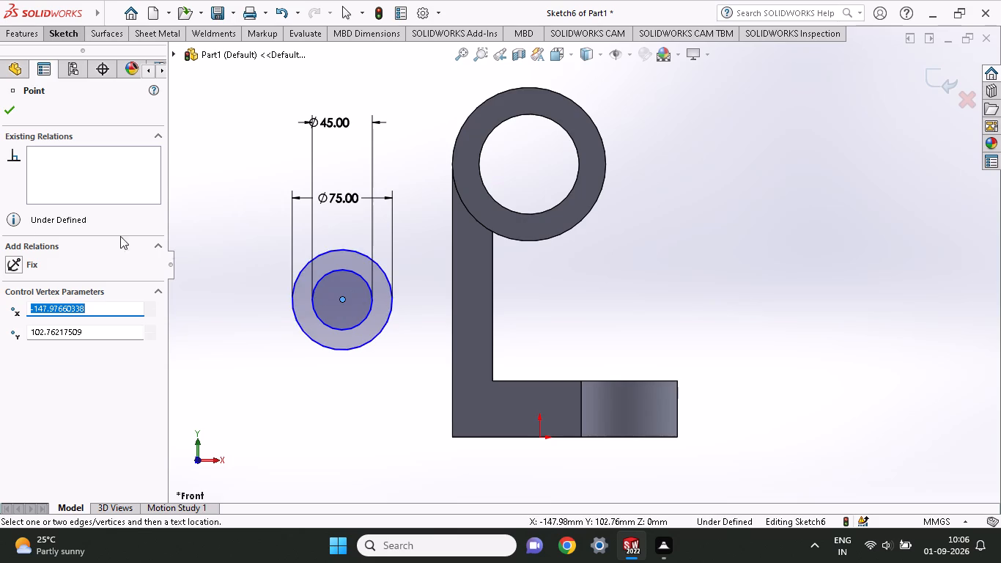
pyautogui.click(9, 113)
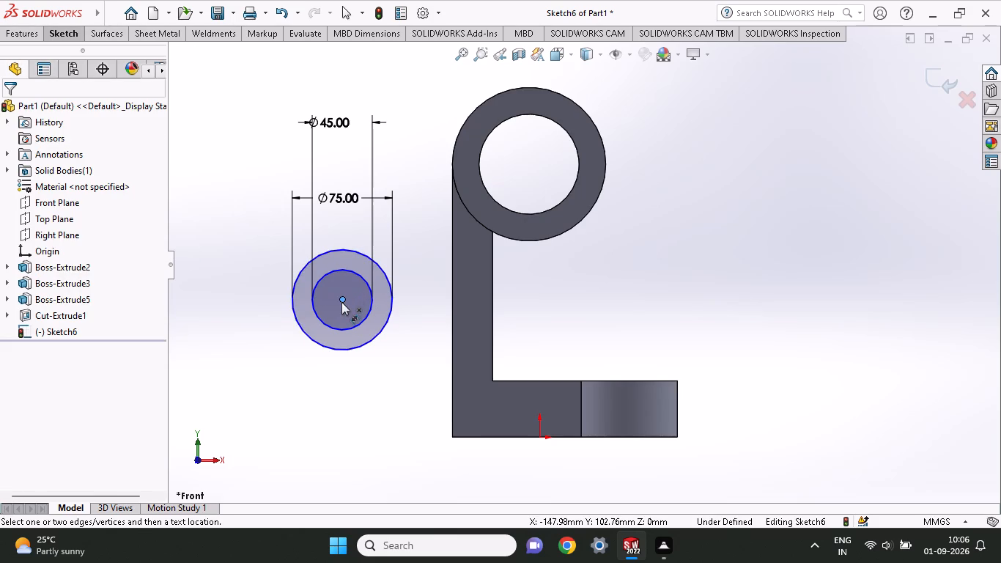
# Dimension the vertical distance from the base's outer bottom corner to the concentric circles' centre as 75 mm.
pyautogui.click(341, 296)
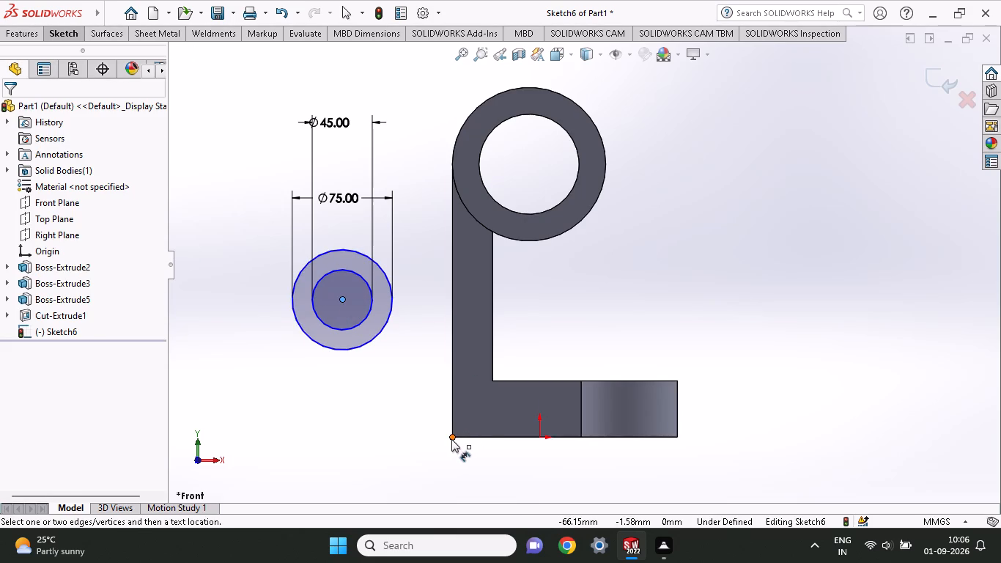
pyautogui.click(451, 440)
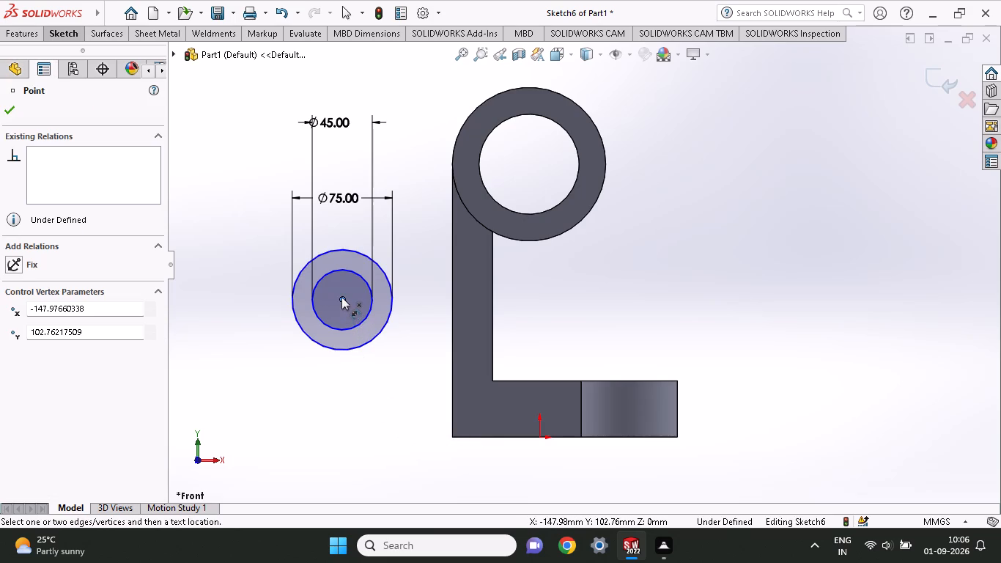
pyautogui.click(341, 297)
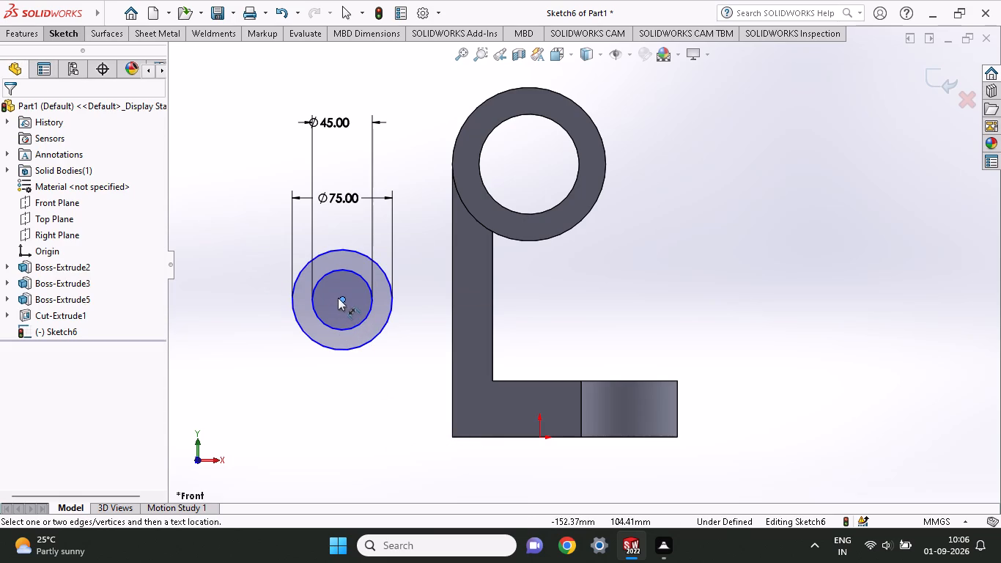
pyautogui.click(341, 298)
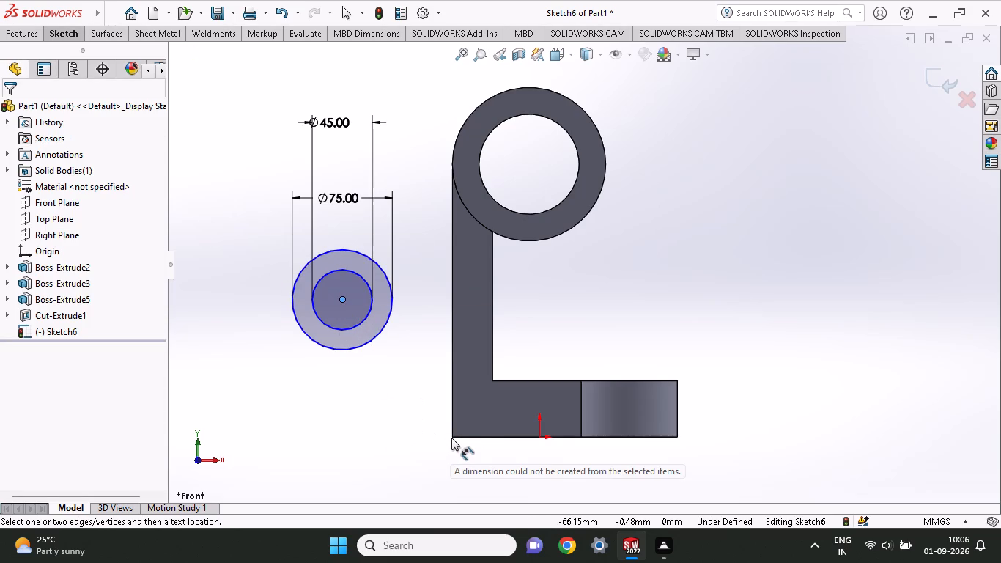
pyautogui.click(452, 438)
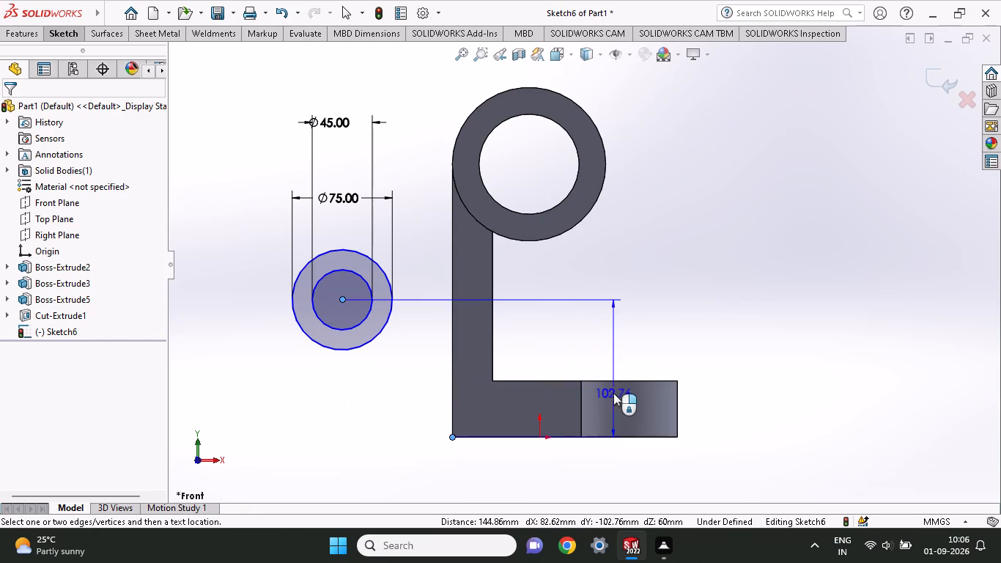
pyautogui.click(207, 341)
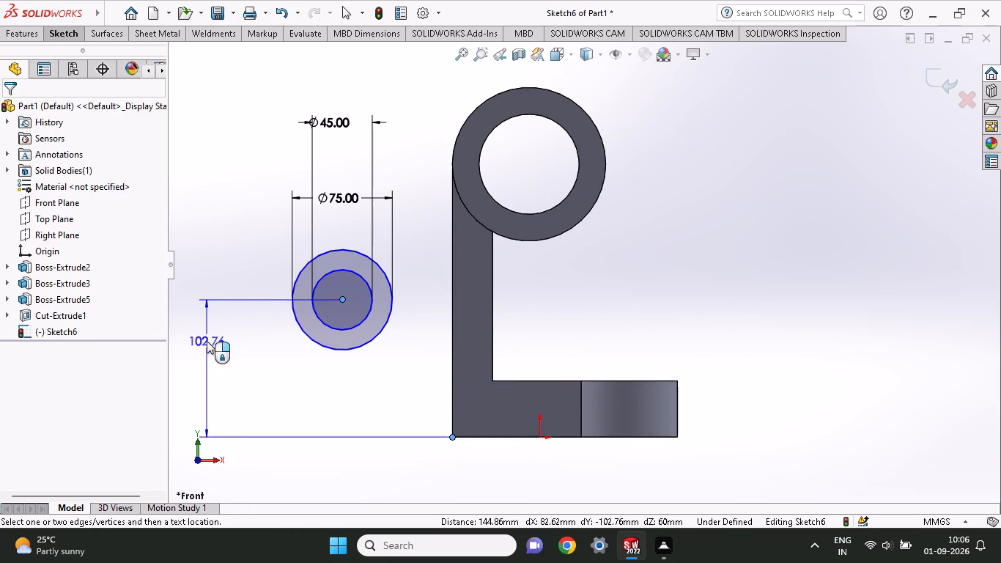
pyautogui.write('75')
pyautogui.press('Return')
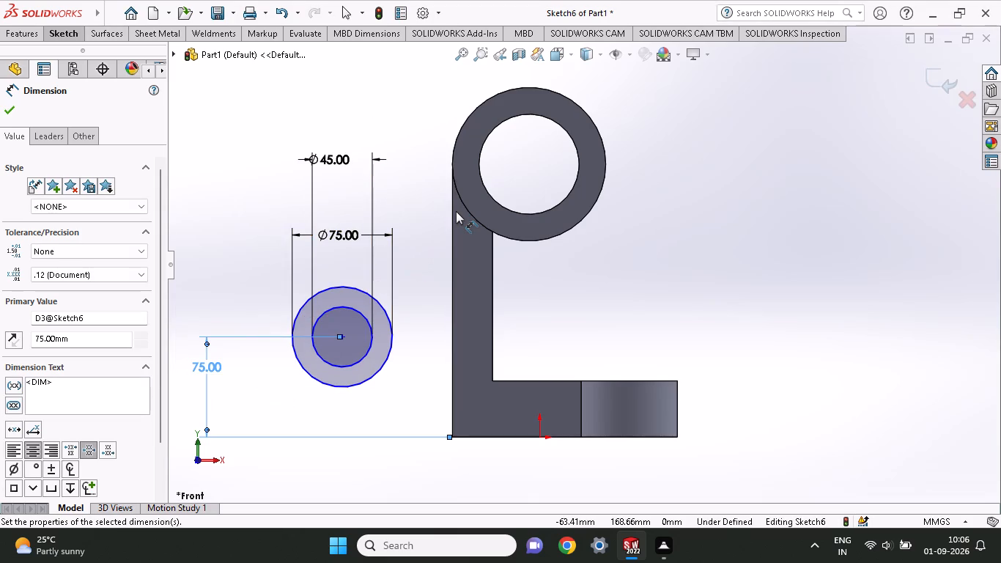
# Dimension the horizontal distance between the concentric circles' centre and the ring boss bore's centre as 110 mm.
pyautogui.click(343, 337)
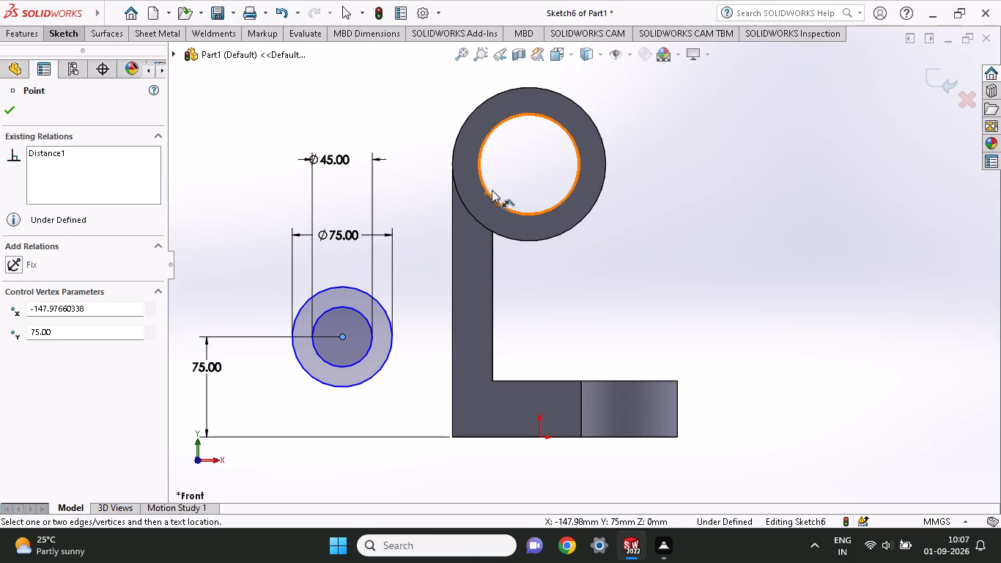
pyautogui.click(525, 114)
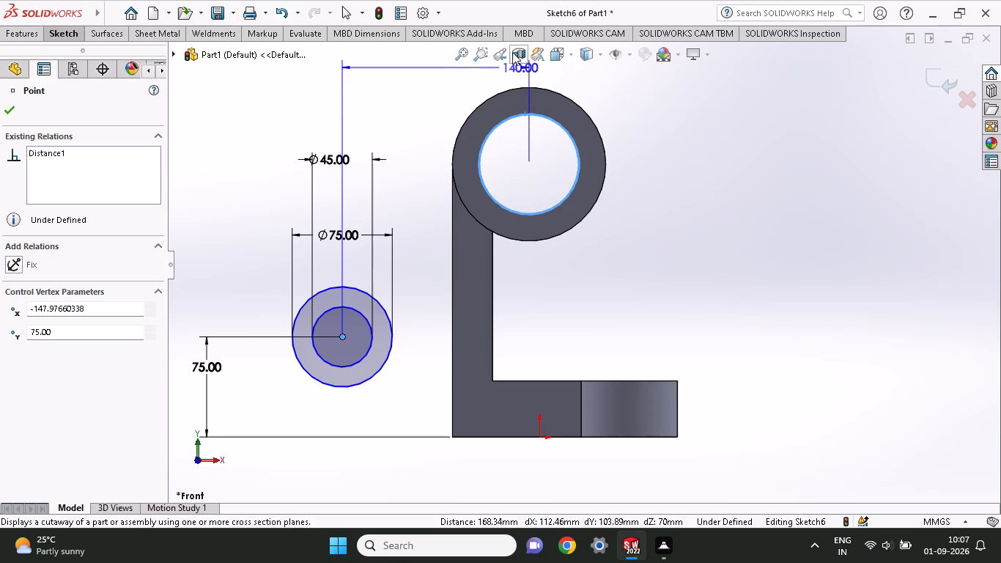
pyautogui.click(480, 78)
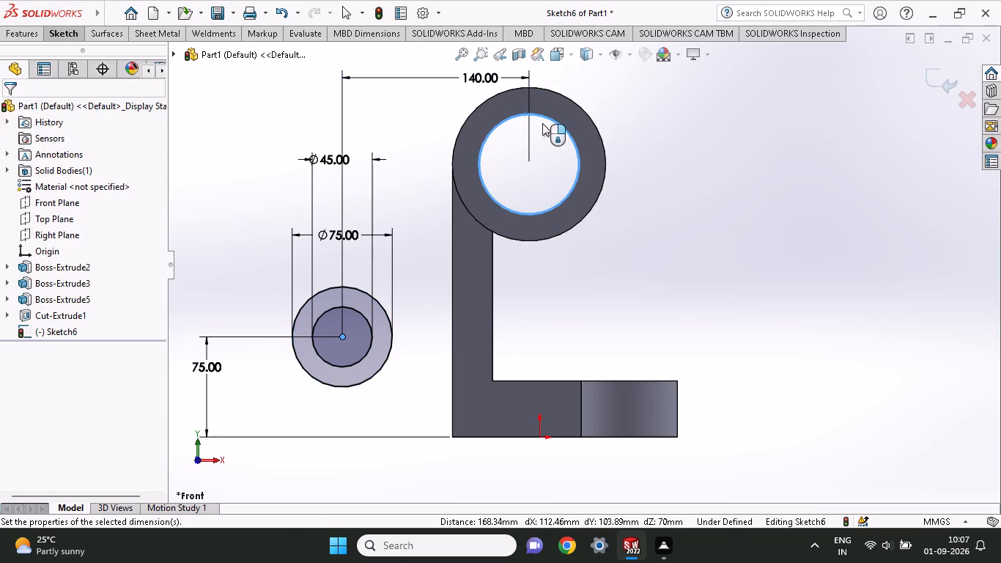
pyautogui.write('11')
pyautogui.press('0')
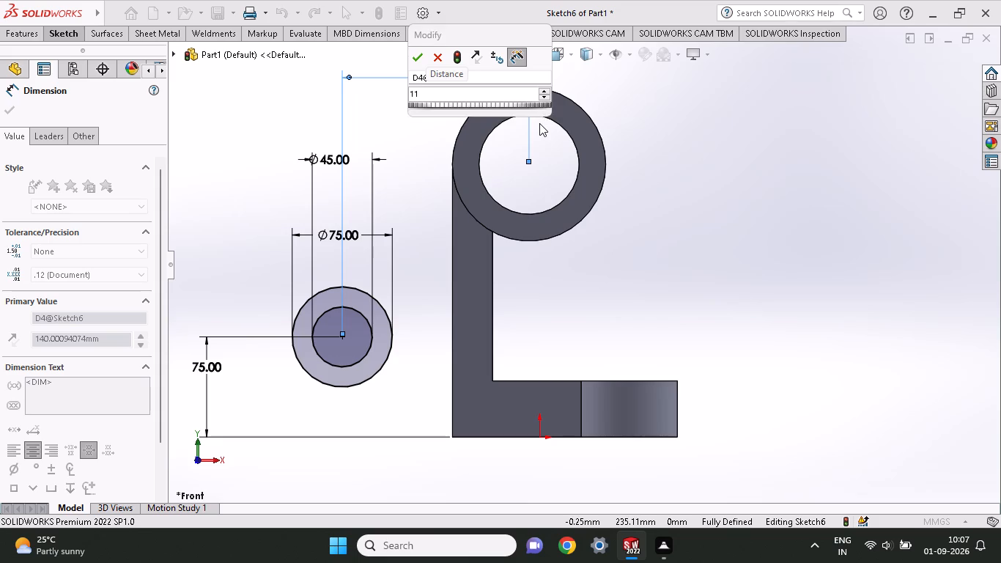
pyautogui.press('Return')
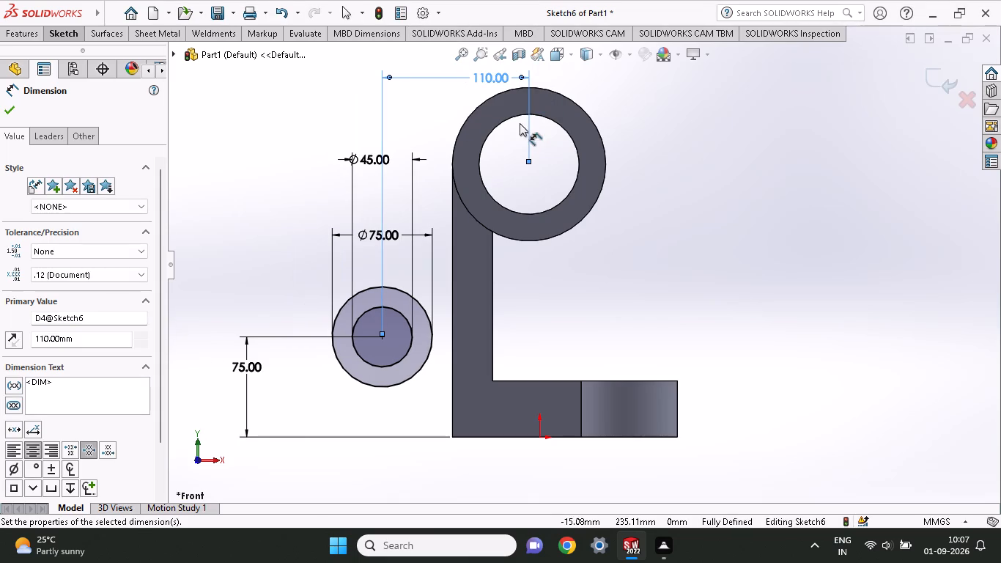
# Draw a line from the lower side of the 75 mm circle, tangent to it, to the base's outer bottom corner.
pyautogui.click(53, 33)
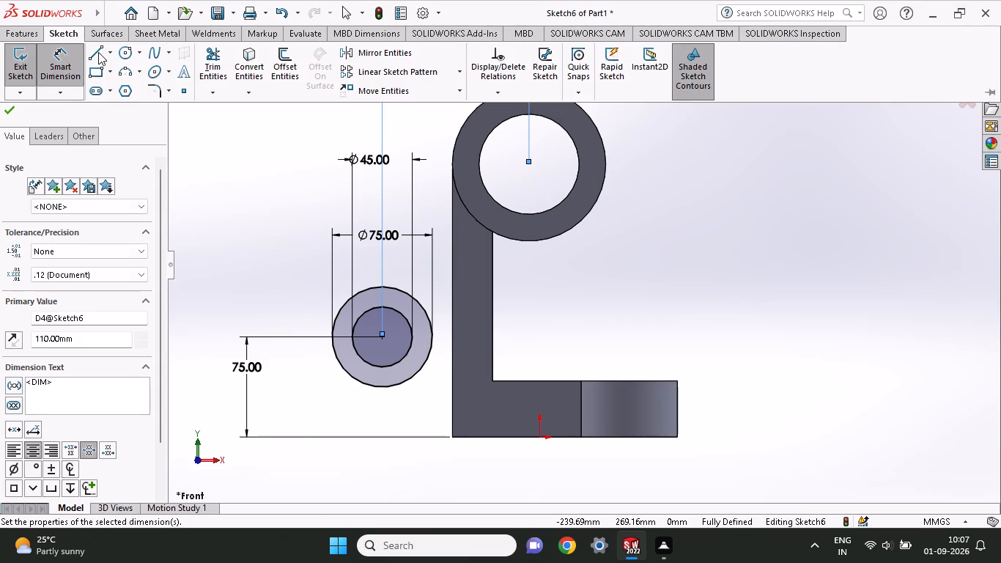
pyautogui.click(98, 52)
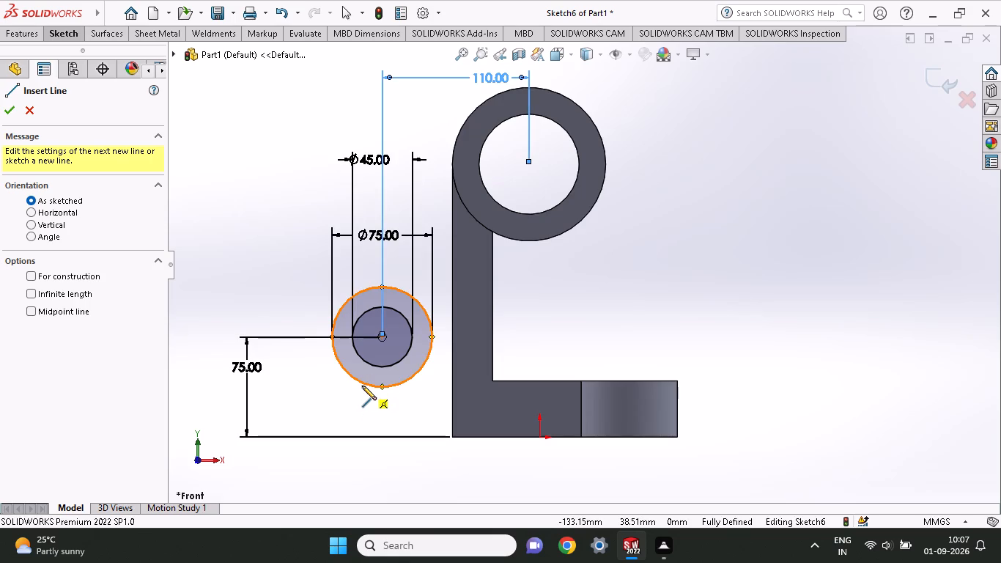
pyautogui.click(362, 386)
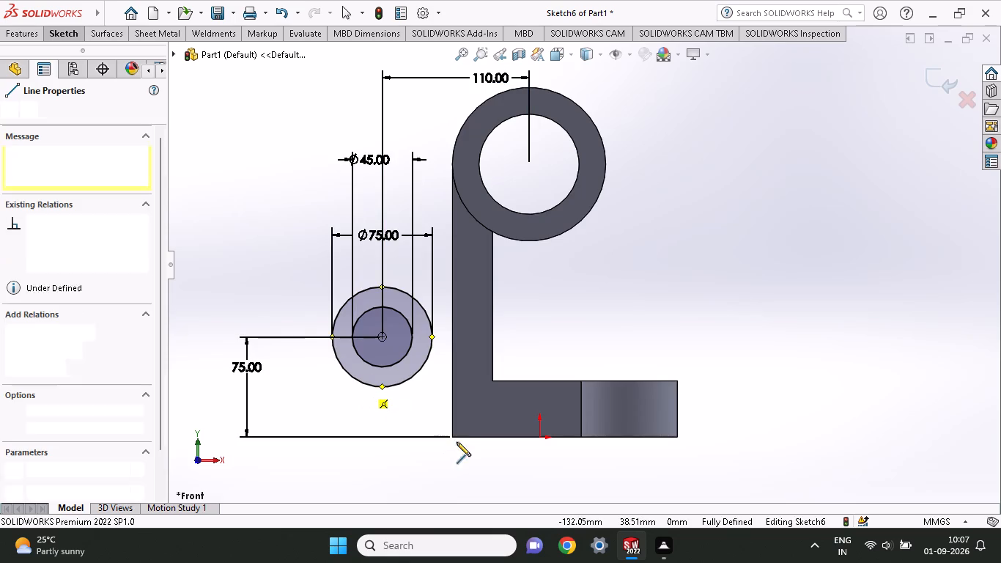
pyautogui.click(452, 435)
pyautogui.rightClick(437, 382)
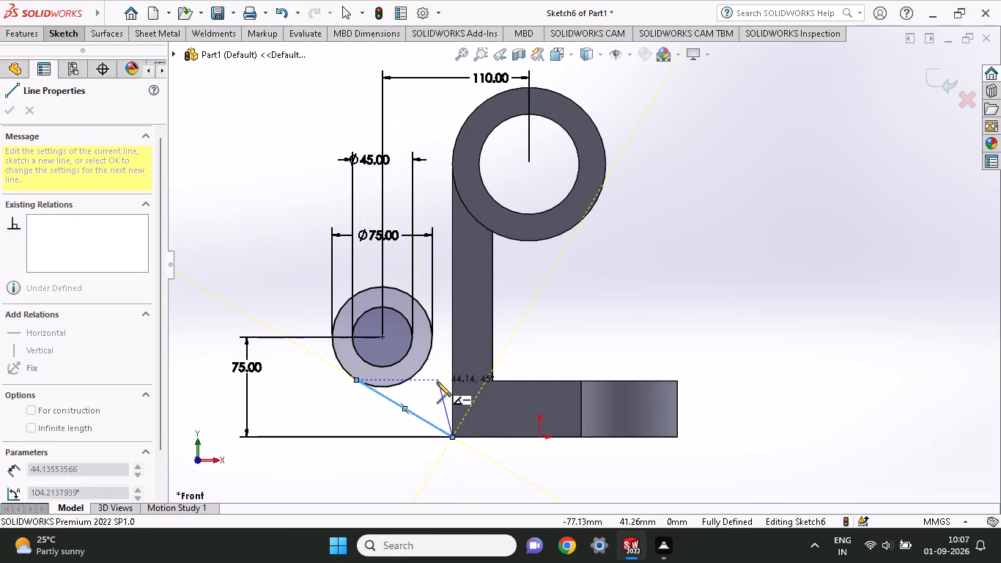
pyautogui.click(449, 386)
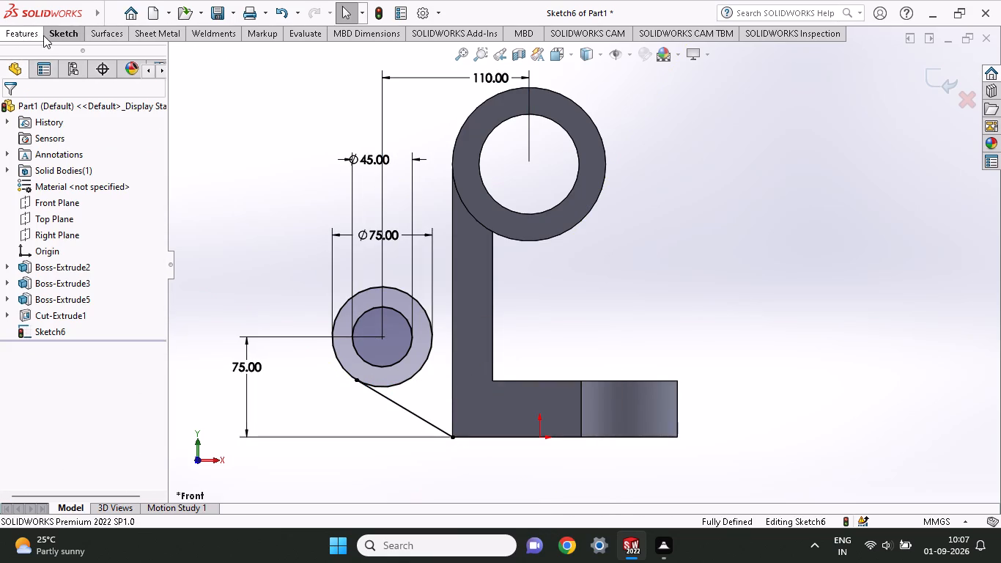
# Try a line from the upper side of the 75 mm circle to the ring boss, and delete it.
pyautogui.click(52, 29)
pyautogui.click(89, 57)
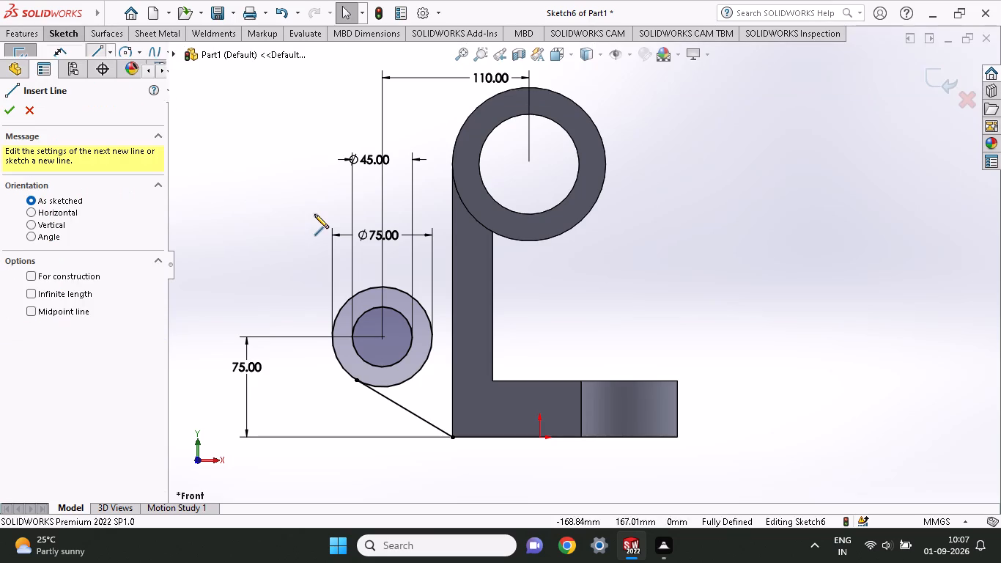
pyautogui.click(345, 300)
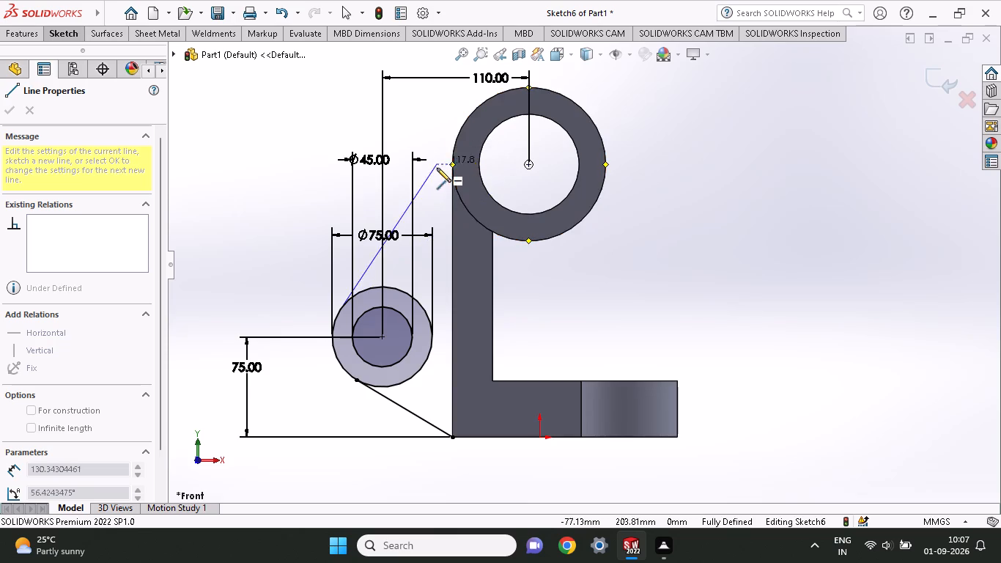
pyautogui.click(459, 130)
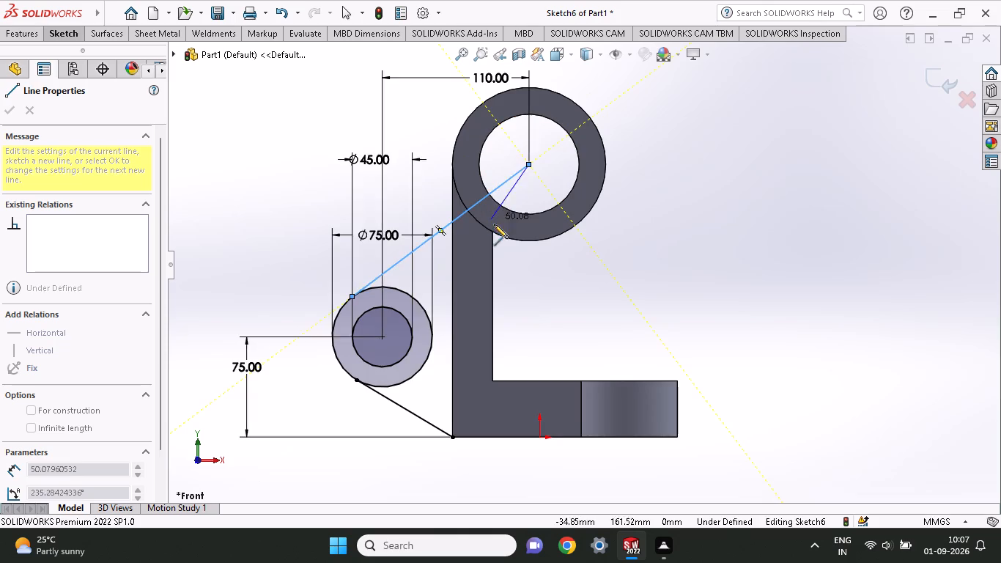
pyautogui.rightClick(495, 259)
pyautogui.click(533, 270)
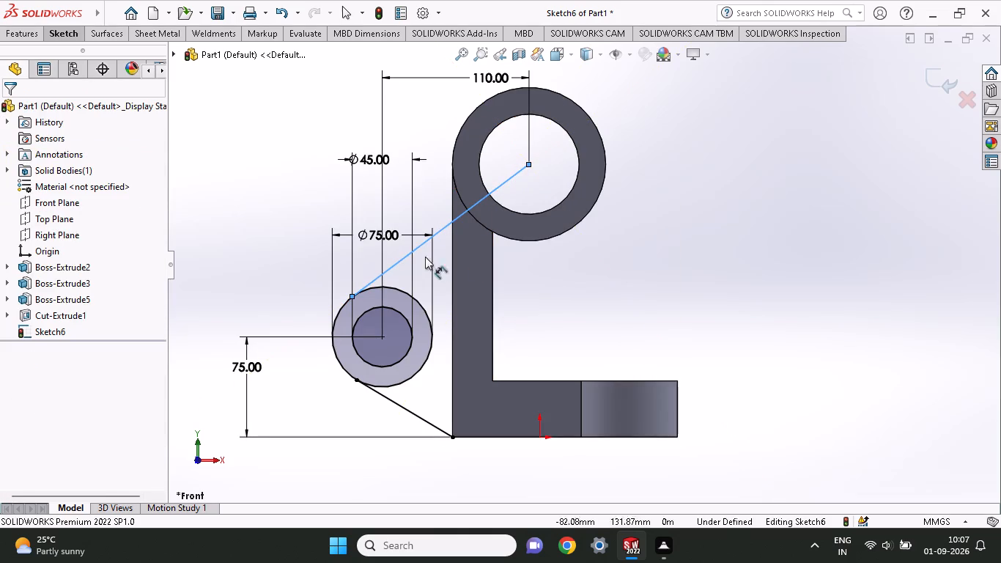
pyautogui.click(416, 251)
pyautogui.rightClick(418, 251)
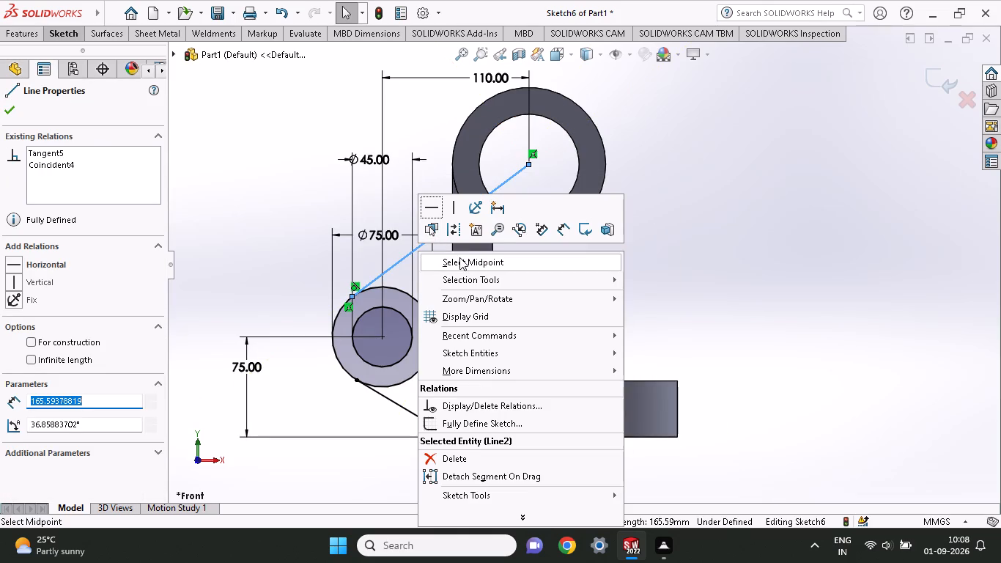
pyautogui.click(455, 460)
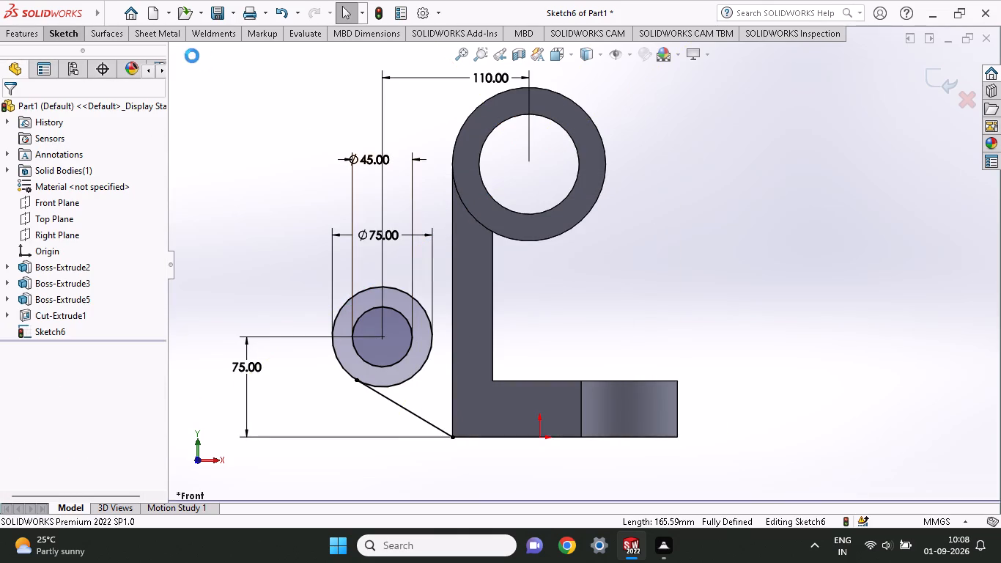
# Draw a line from the ring boss's outer edge down to the upper outer side of the 75 mm circle.
pyautogui.click(64, 35)
pyautogui.click(96, 54)
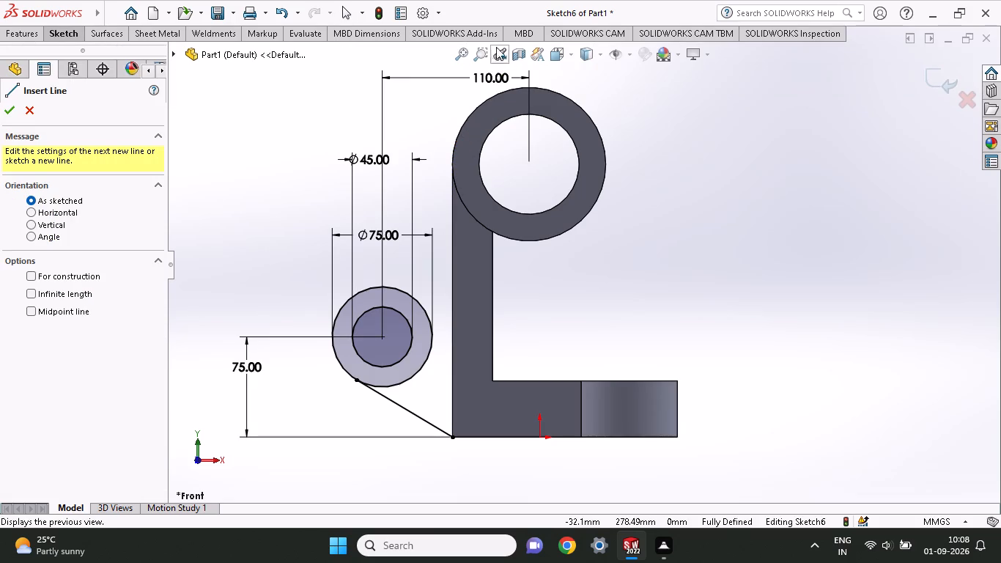
pyautogui.click(465, 122)
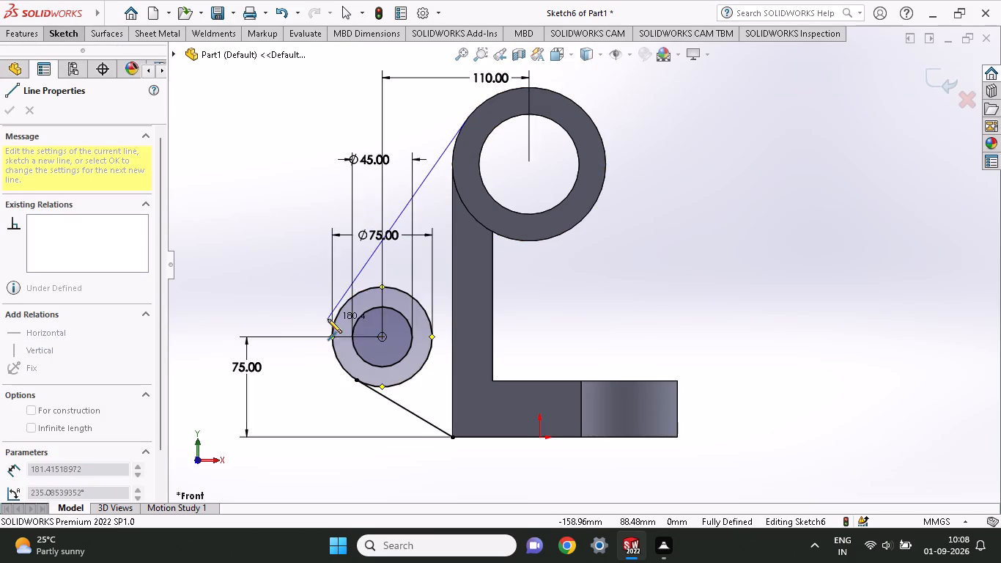
pyautogui.click(341, 306)
pyautogui.rightClick(196, 235)
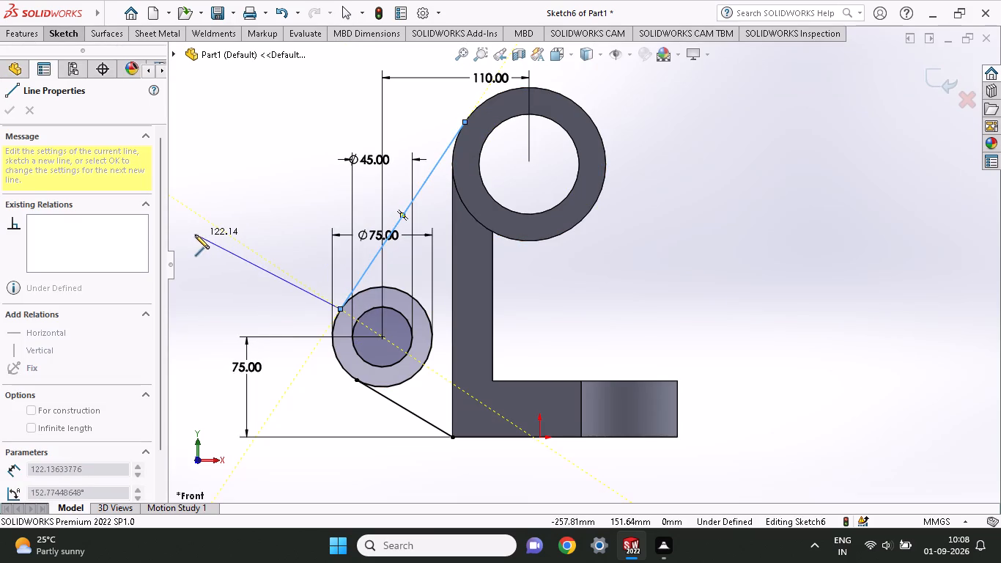
pyautogui.click(233, 248)
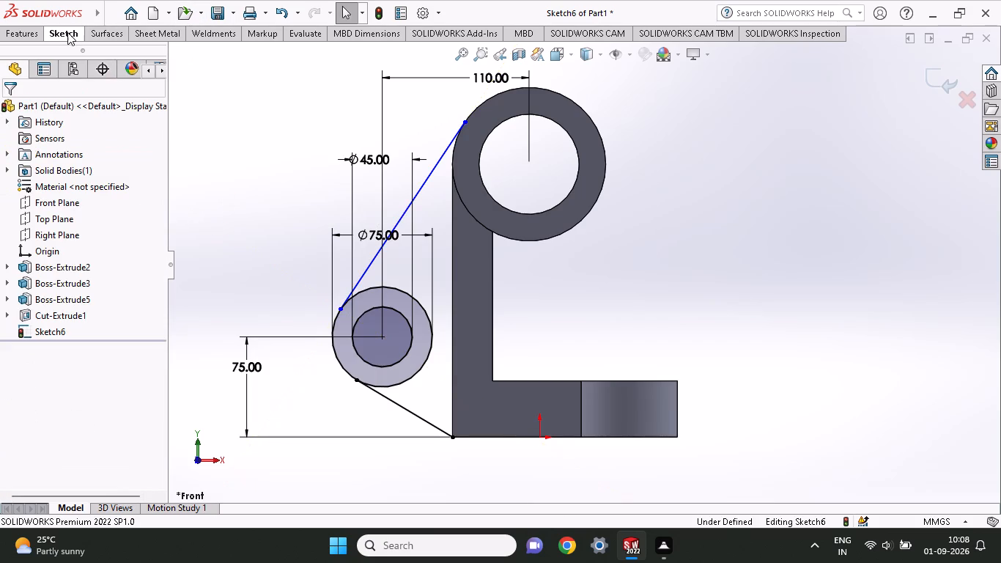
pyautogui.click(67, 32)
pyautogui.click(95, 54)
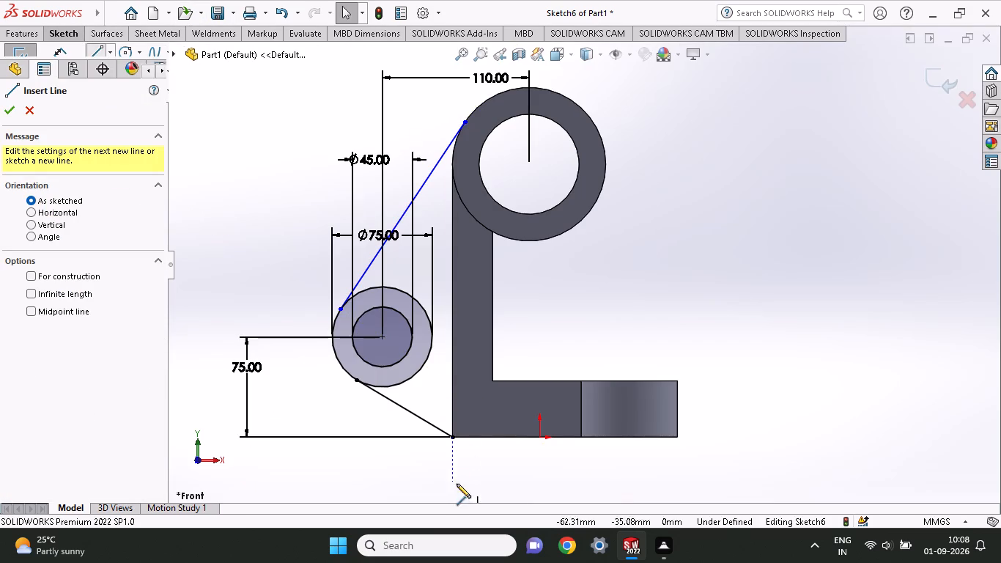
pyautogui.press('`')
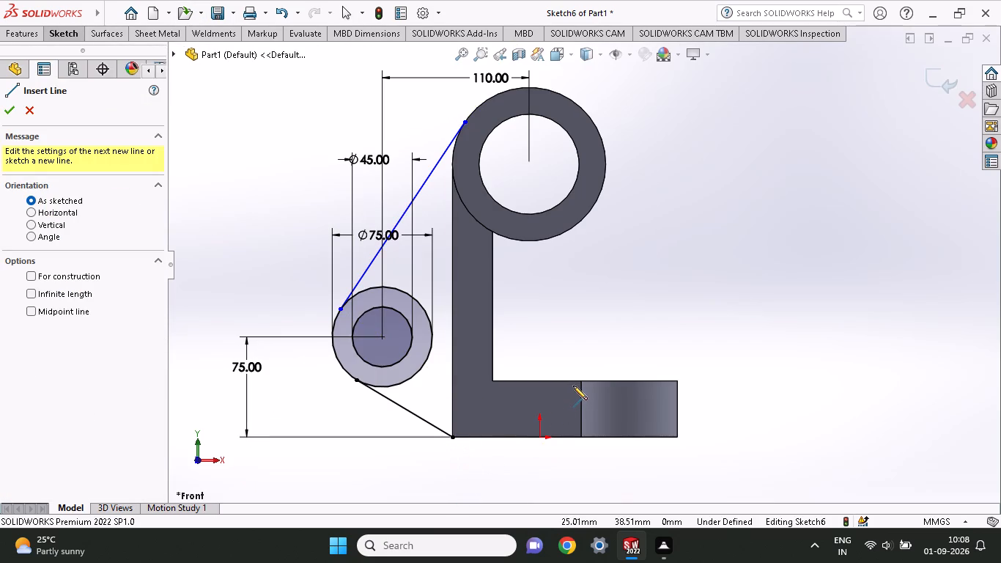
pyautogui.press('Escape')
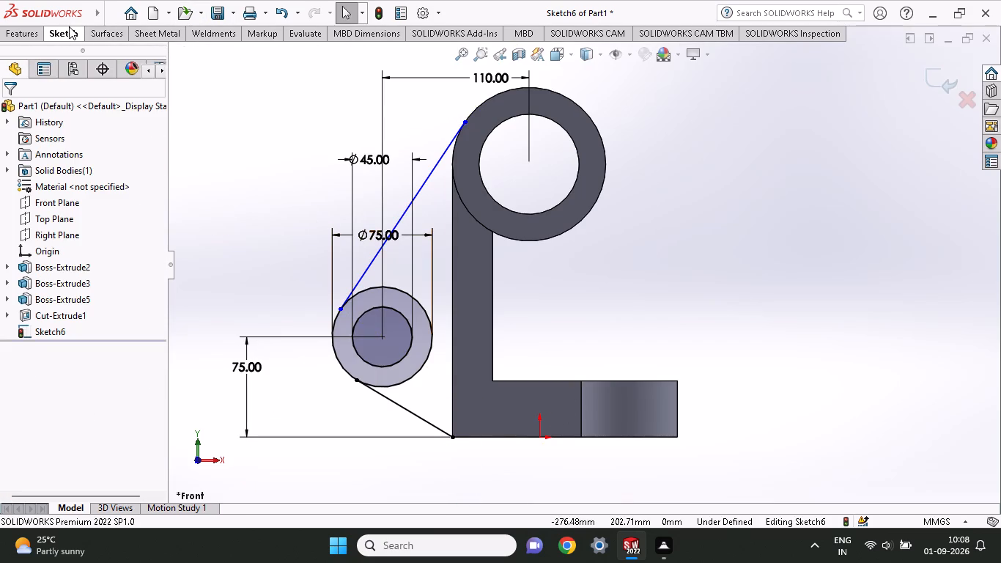
# Convert the upright's outer vertical edge and the ring boss's outer circular edge into sketch entities.
pyautogui.click(69, 26)
pyautogui.click(240, 65)
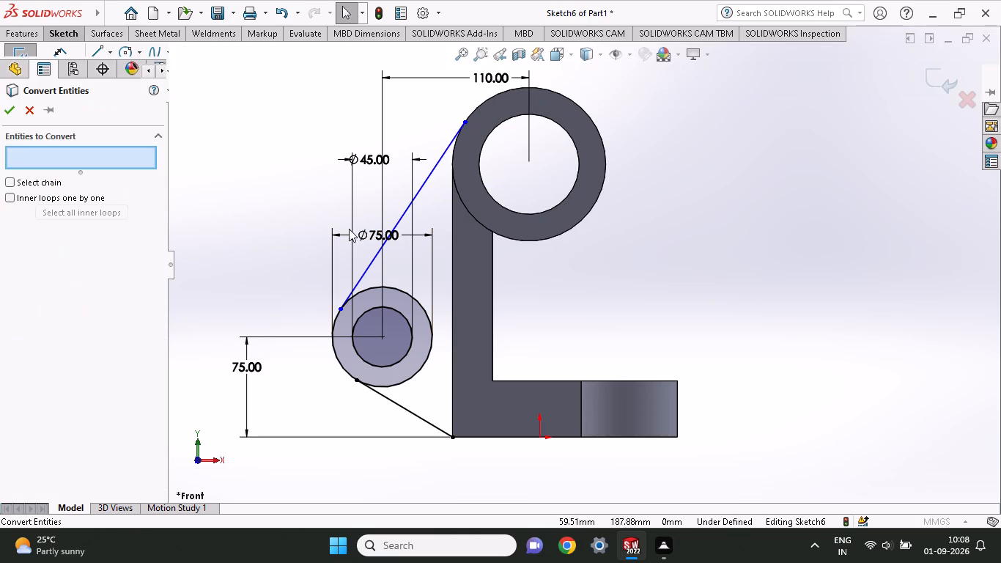
pyautogui.click(452, 381)
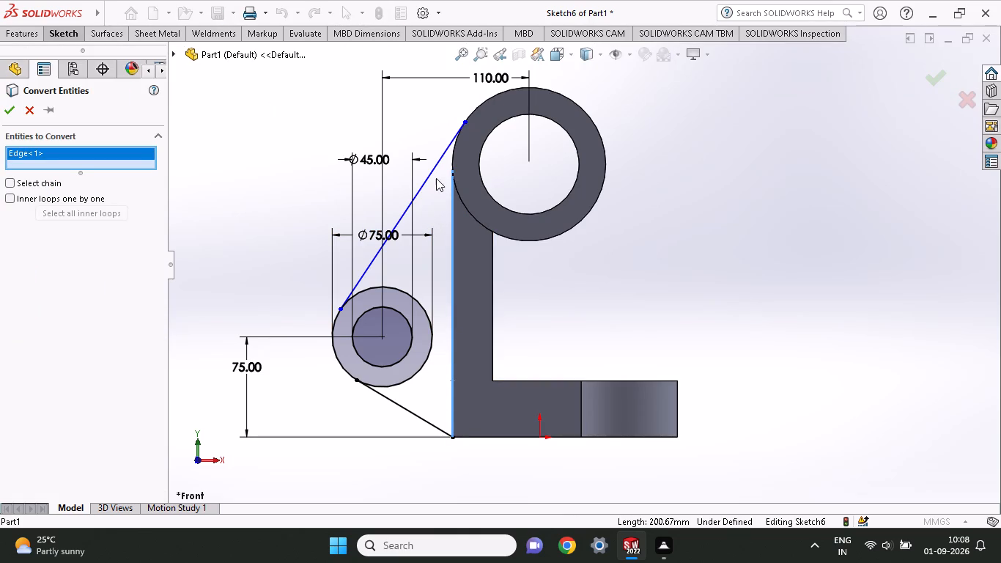
pyautogui.click(451, 161)
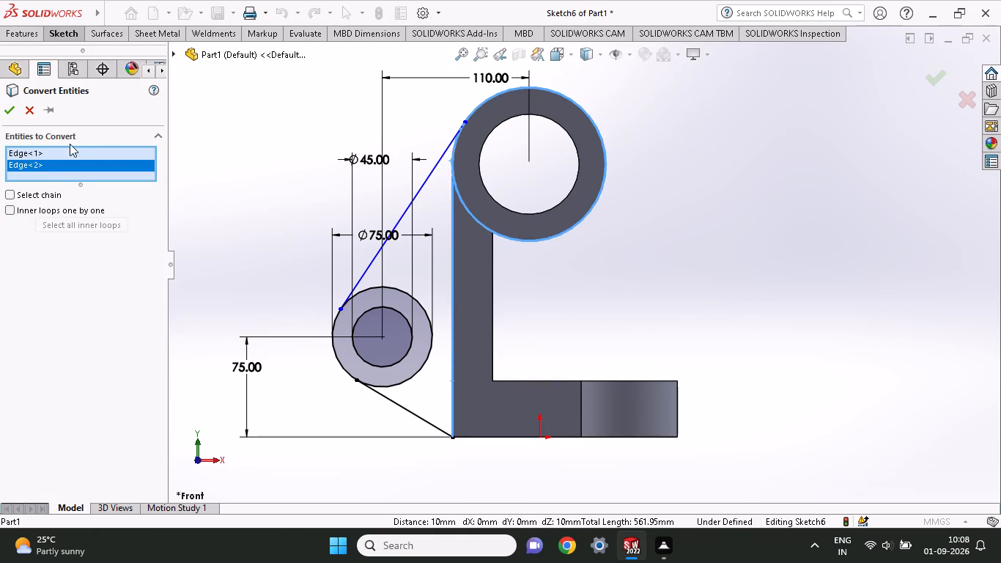
pyautogui.click(12, 112)
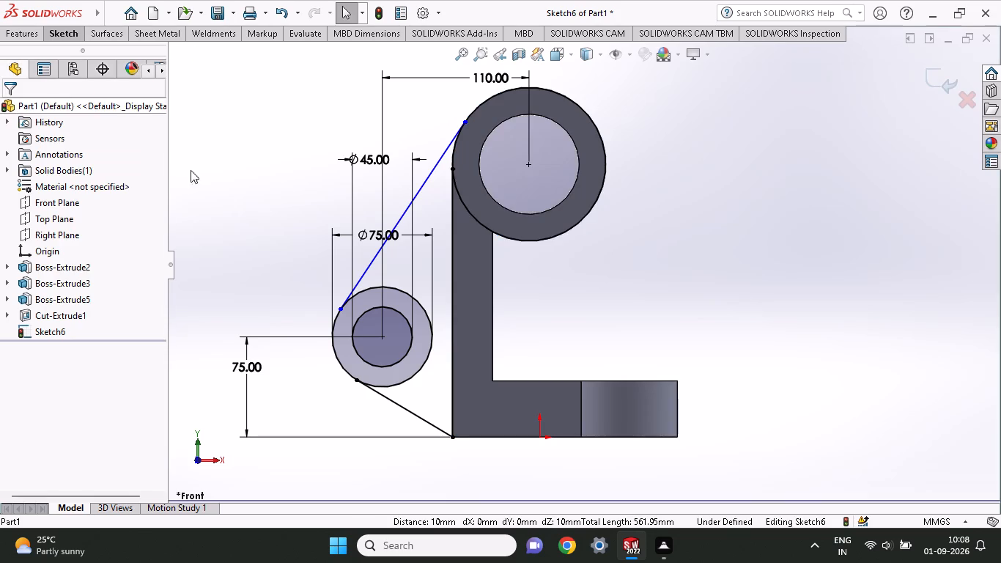
# Extrude the web region and the ring around the 45 mm circle 26 mm with a Mid Plane end condition, merging the result.
pyautogui.click(30, 40)
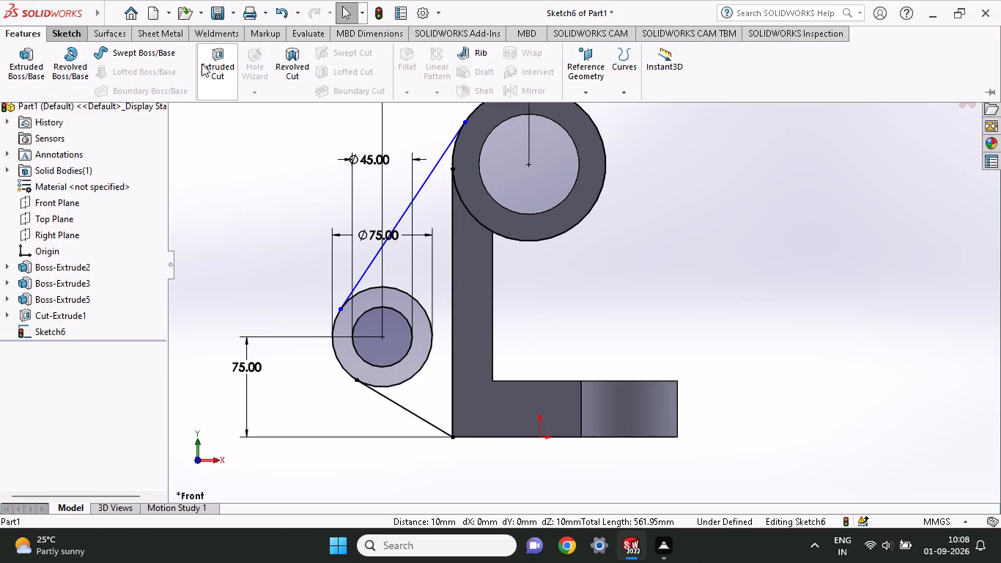
pyautogui.click(41, 59)
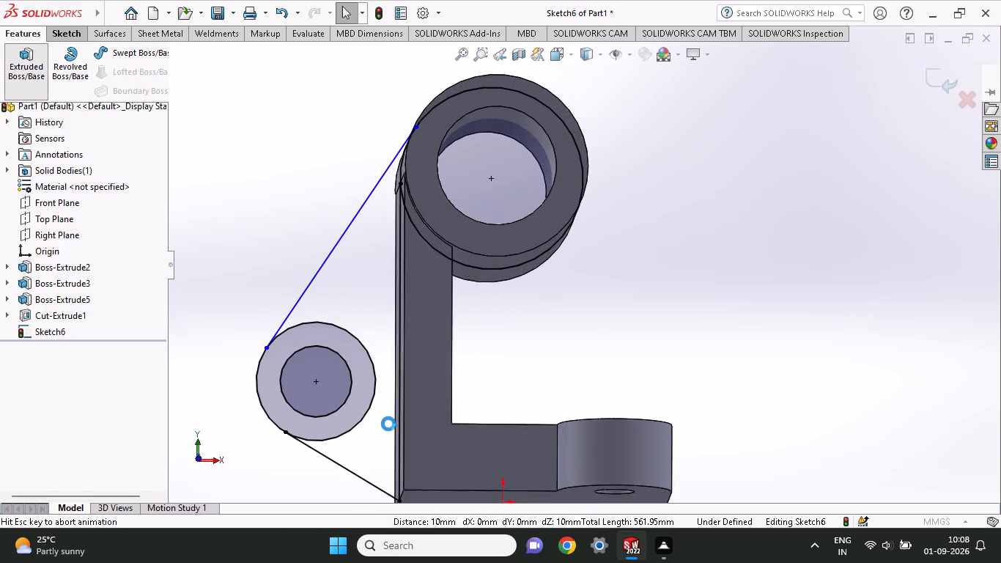
pyautogui.click(369, 467)
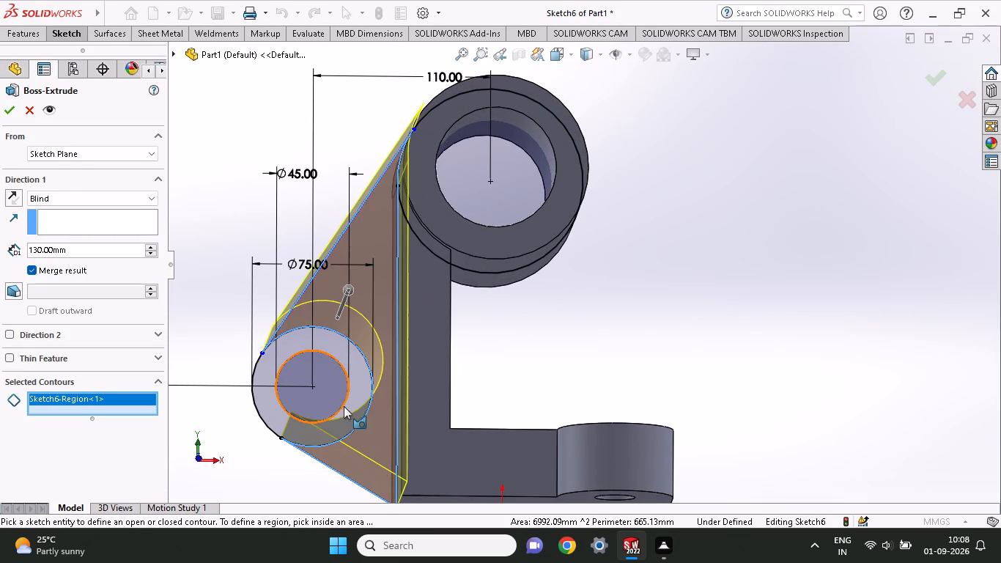
pyautogui.click(358, 384)
pyautogui.moveTo(374, 386); pyautogui.dragTo(404, 409, button='middle')
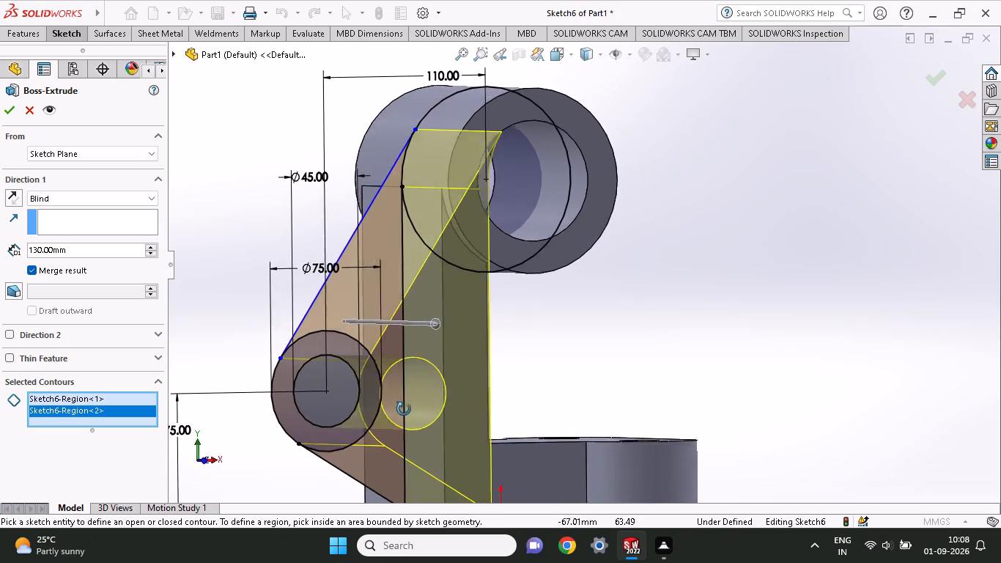
pyautogui.moveTo(404, 409); pyautogui.dragTo(477, 410, button='middle')
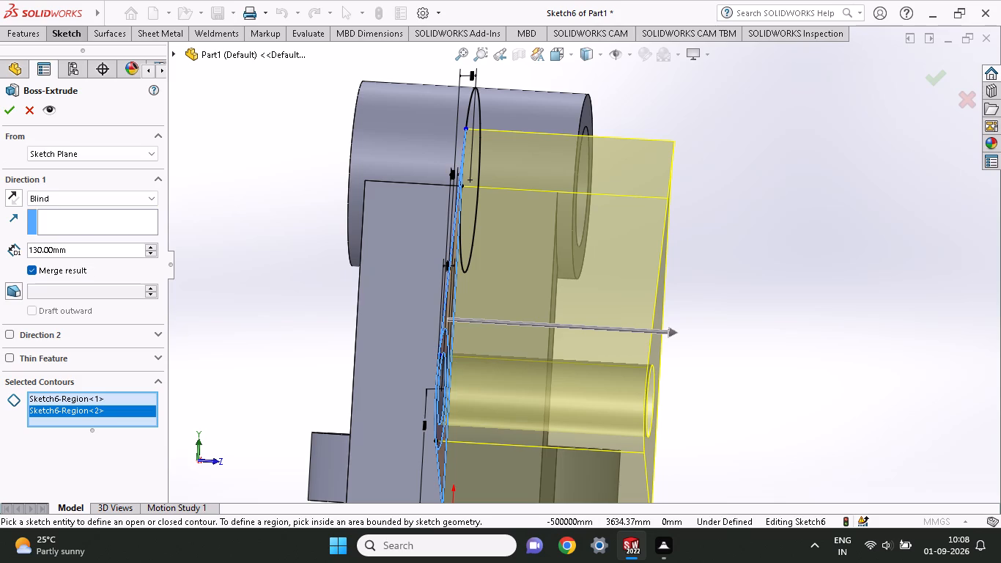
pyautogui.click(82, 196)
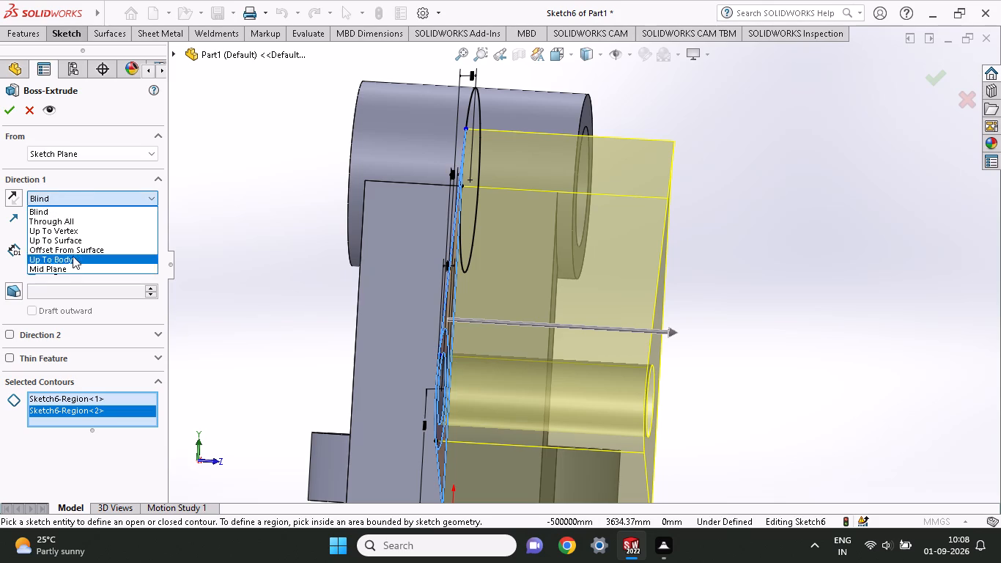
pyautogui.click(67, 269)
pyautogui.moveTo(75, 250); pyautogui.dragTo(0, 246)
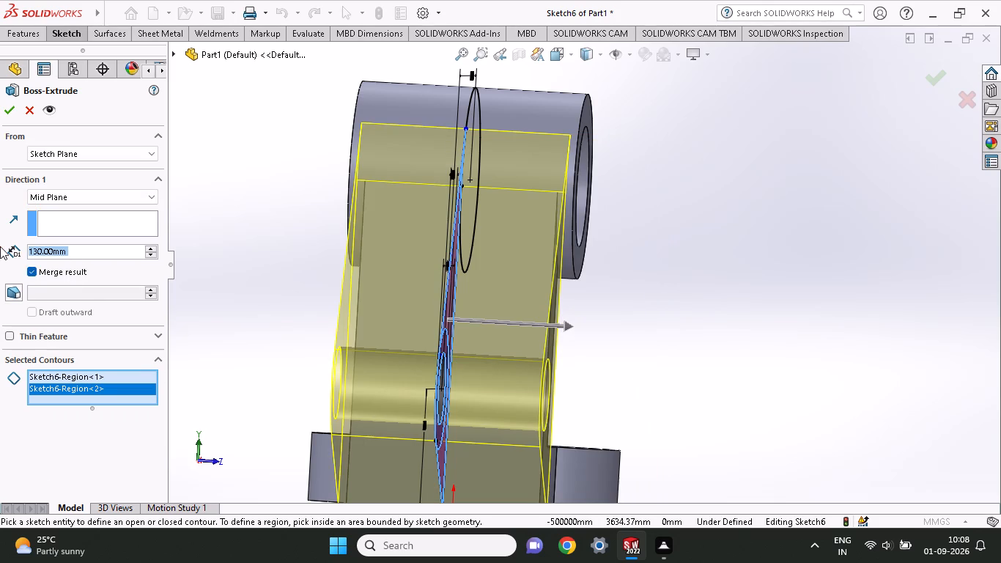
pyautogui.press('2')
pyautogui.press('6')
pyautogui.press('Return')
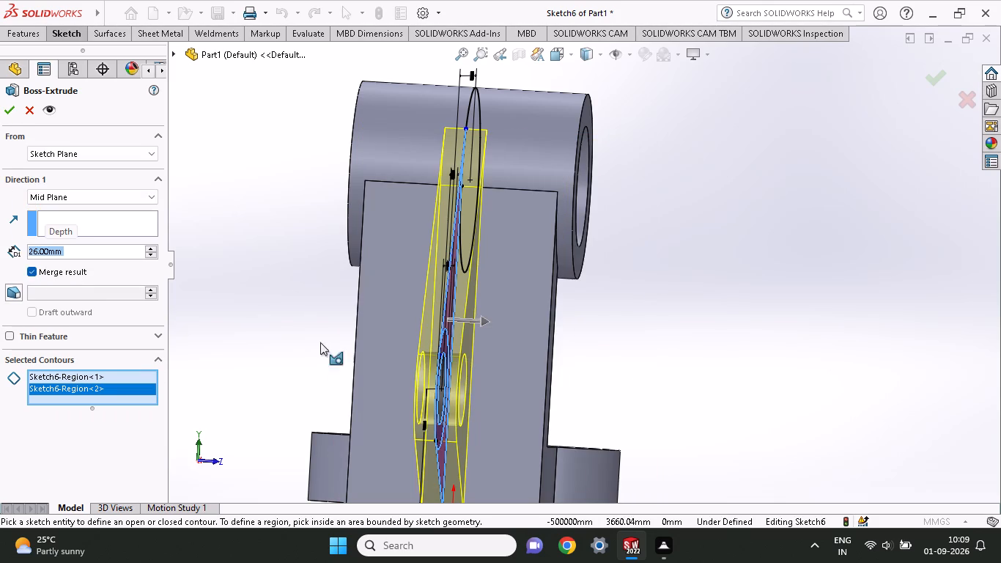
pyautogui.moveTo(611, 359); pyautogui.dragTo(558, 372, button='middle')
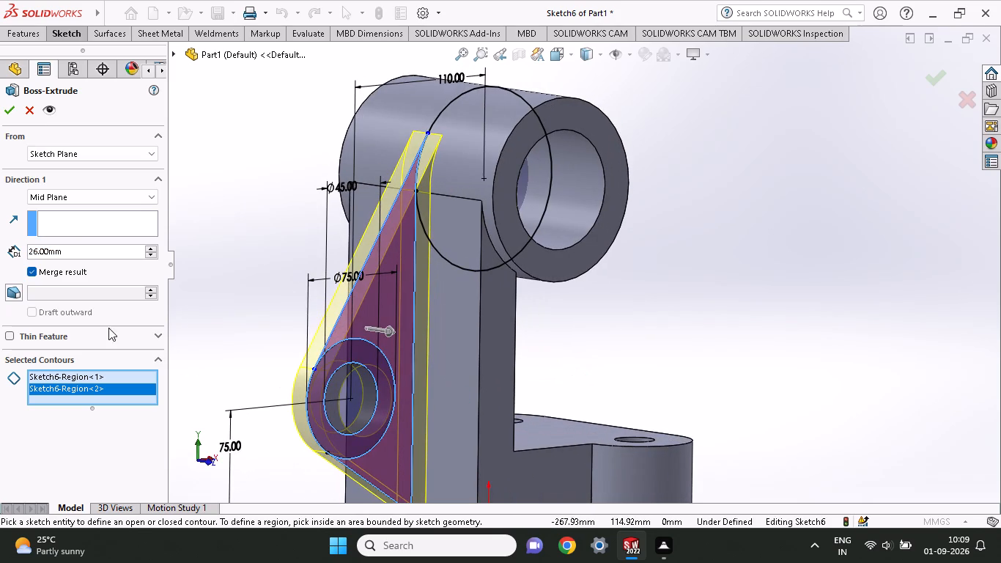
pyautogui.click(11, 114)
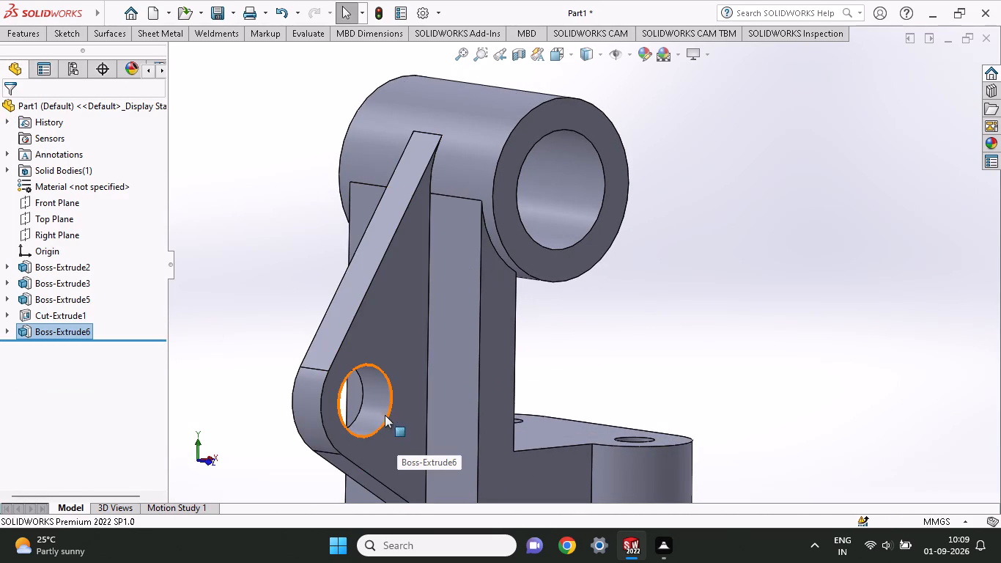
# Sketch a circle of about 37.3 mm radius on the web's side face, centred on the 45 mm hole.
pyautogui.click(366, 334)
pyautogui.click(426, 290)
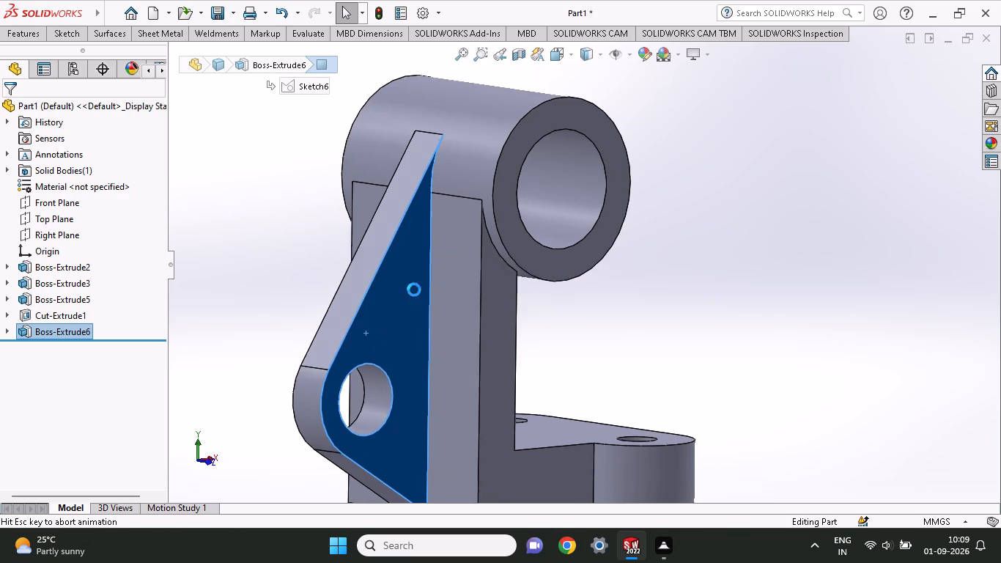
pyautogui.click(61, 37)
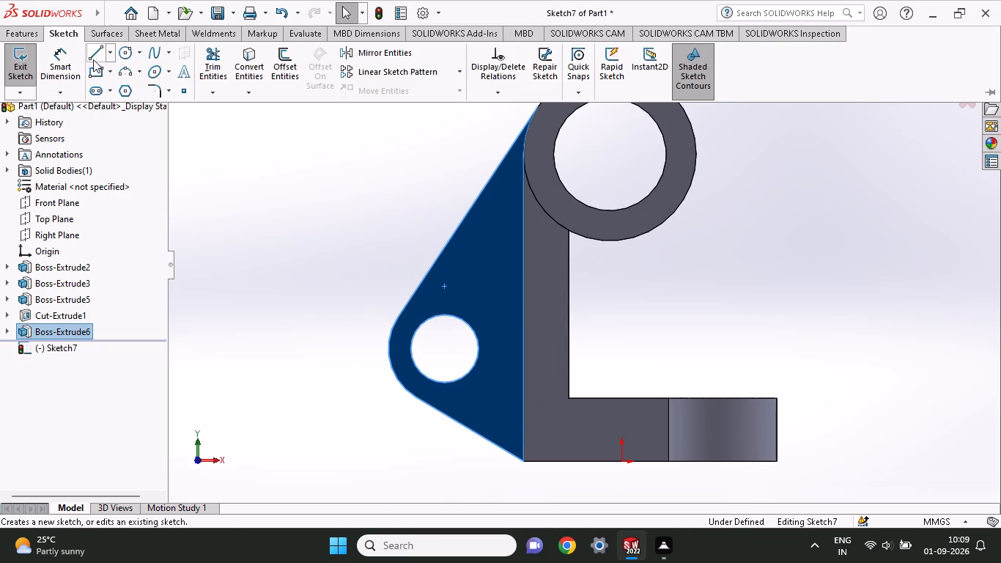
pyautogui.click(125, 59)
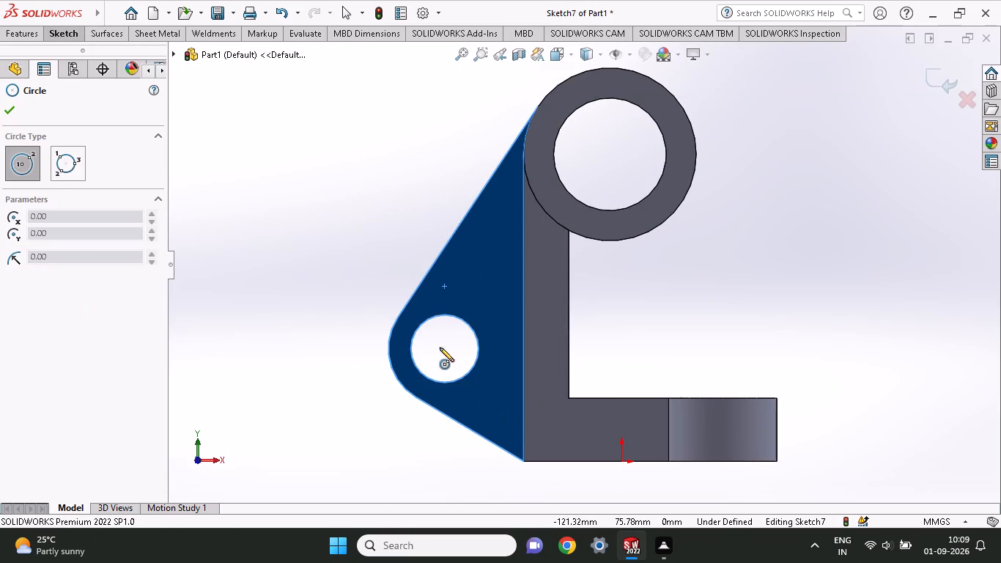
pyautogui.click(445, 347)
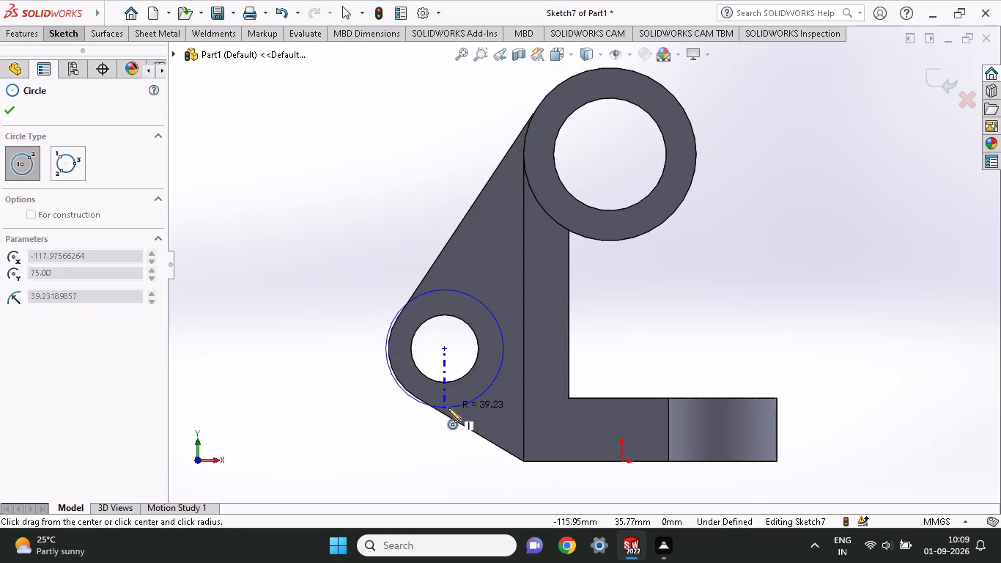
pyautogui.click(448, 405)
# Set up a Blind boss extrusion of the circle with a depth of 50-26 mm, merging the result.
pyautogui.moveTo(427, 352); pyautogui.dragTo(450, 378, button='middle')
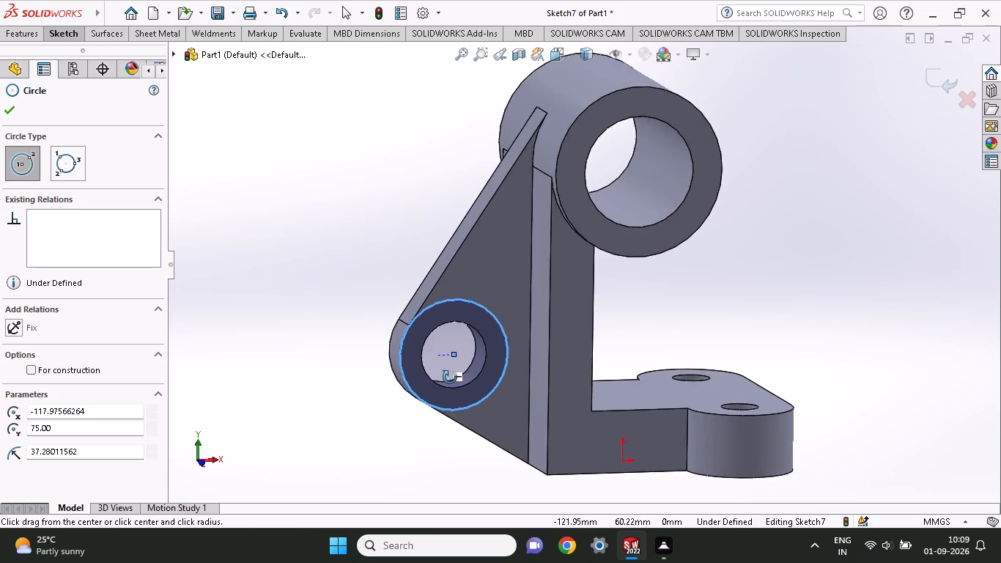
pyautogui.moveTo(450, 378); pyautogui.dragTo(487, 392, button='middle')
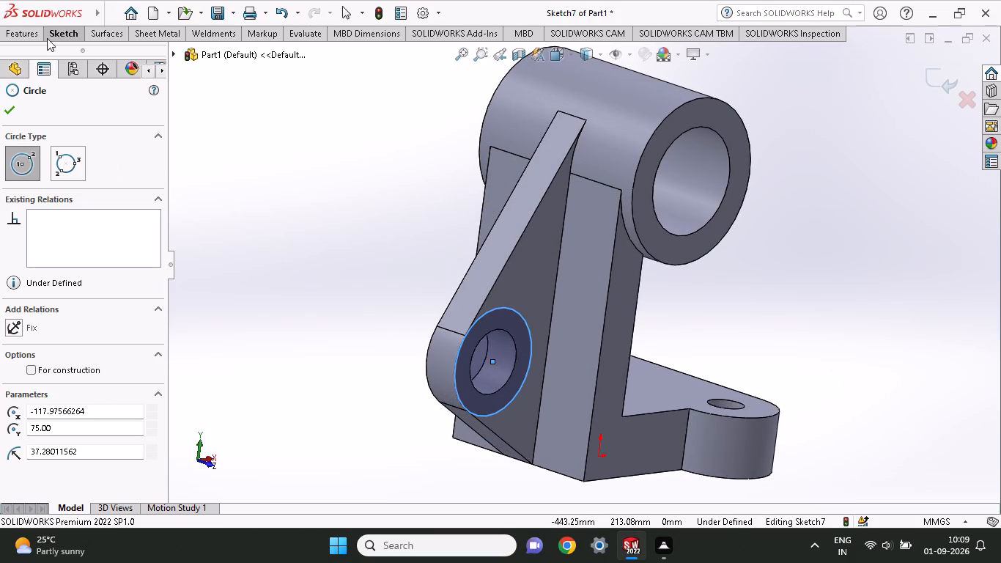
pyautogui.click(23, 32)
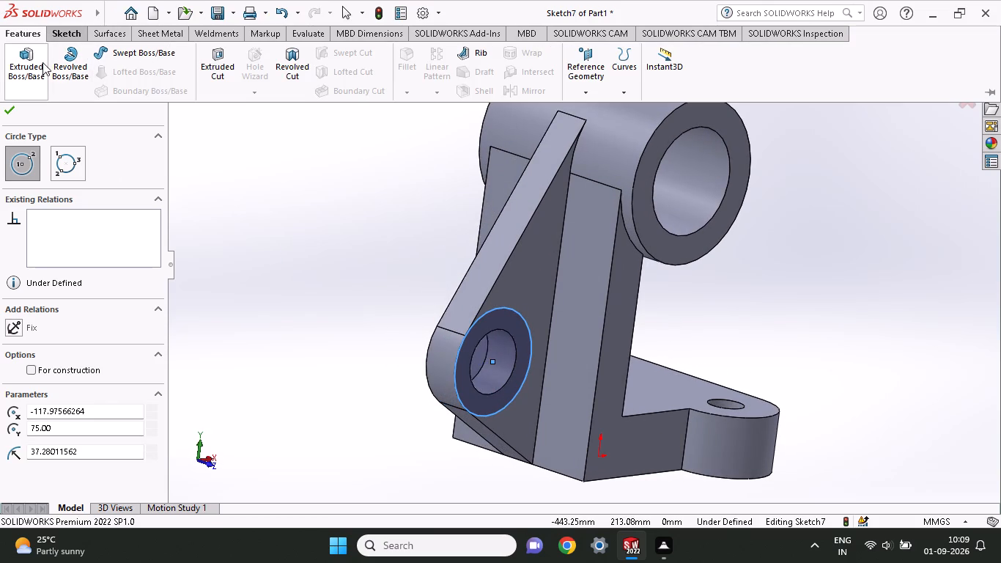
pyautogui.click(33, 63)
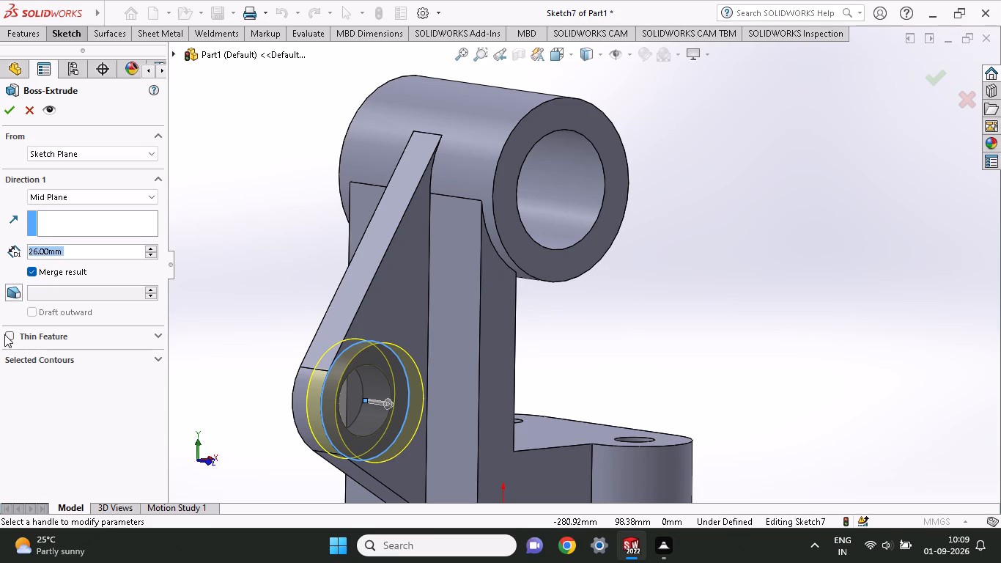
pyautogui.click(73, 195)
pyautogui.click(70, 207)
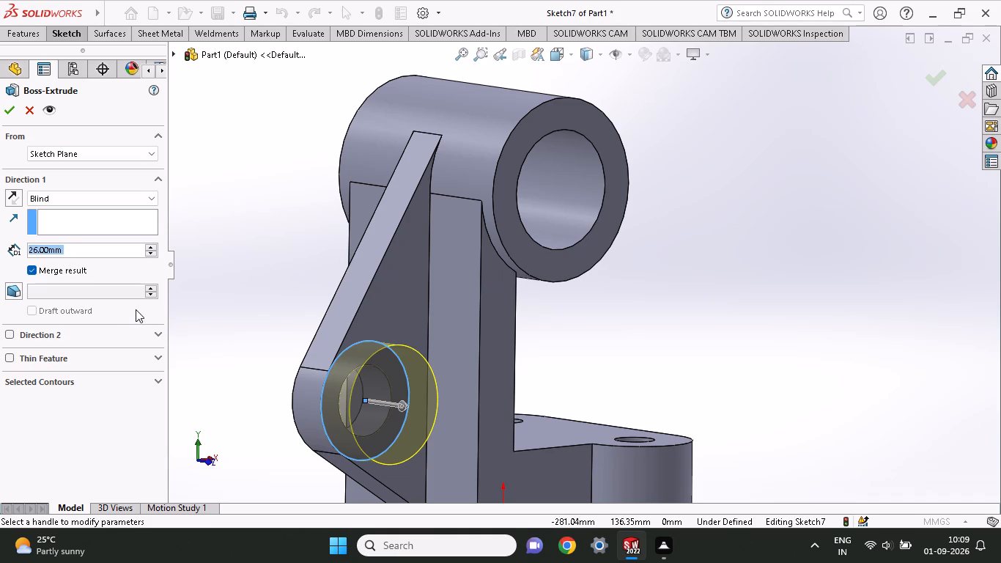
pyautogui.press('5')
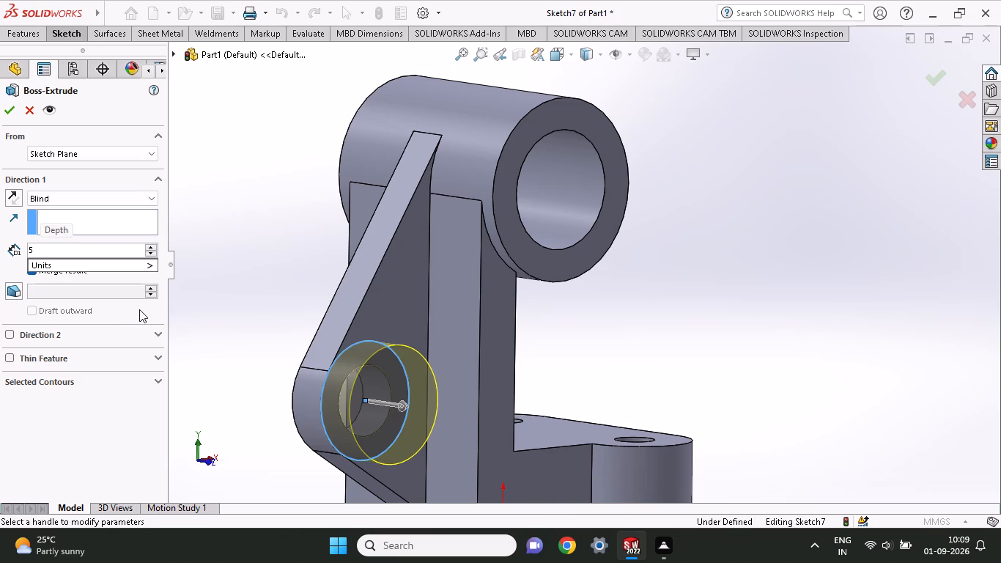
pyautogui.press('0')
pyautogui.press('-')
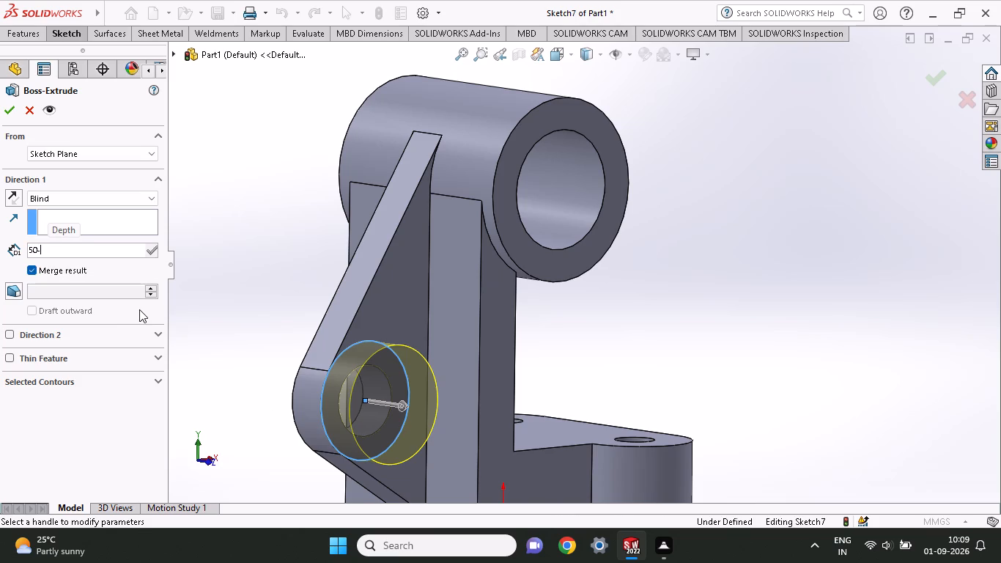
pyautogui.write('26')
pyautogui.press('Return')
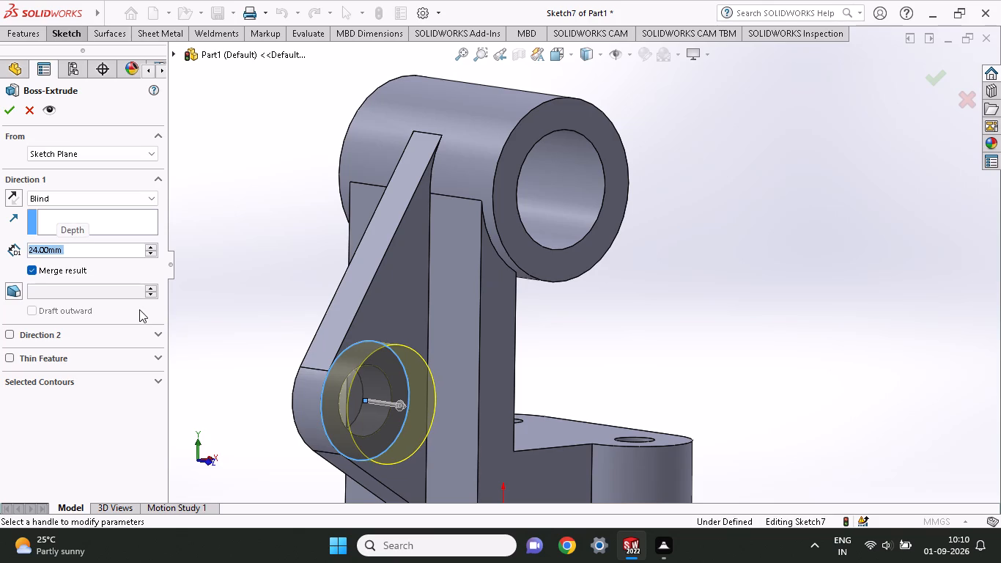
# Set the boss extrusion's Direction 1 depth to 12 mm.
pyautogui.moveTo(428, 389); pyautogui.dragTo(437, 418, button='middle')
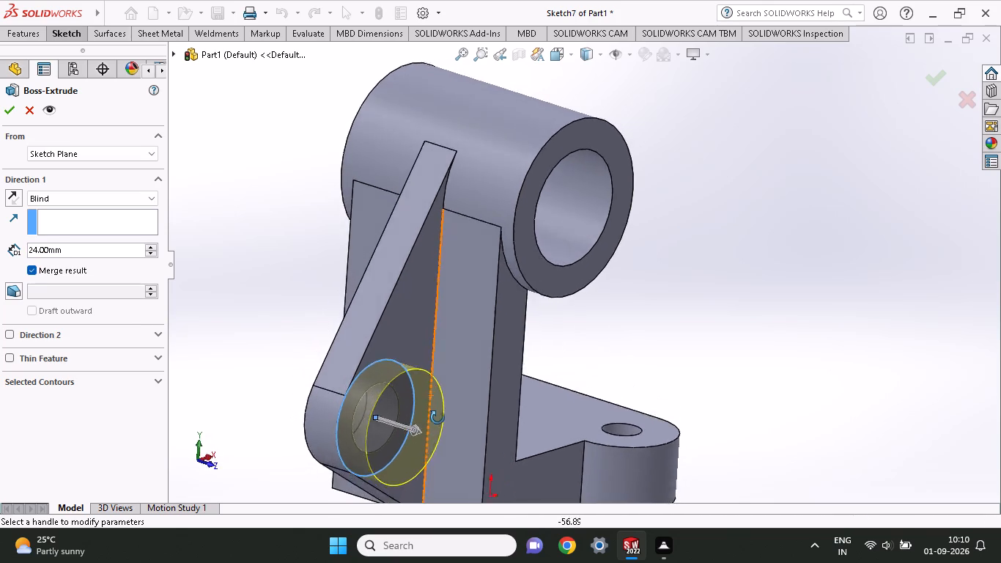
pyautogui.moveTo(437, 418); pyautogui.dragTo(467, 424, button='middle')
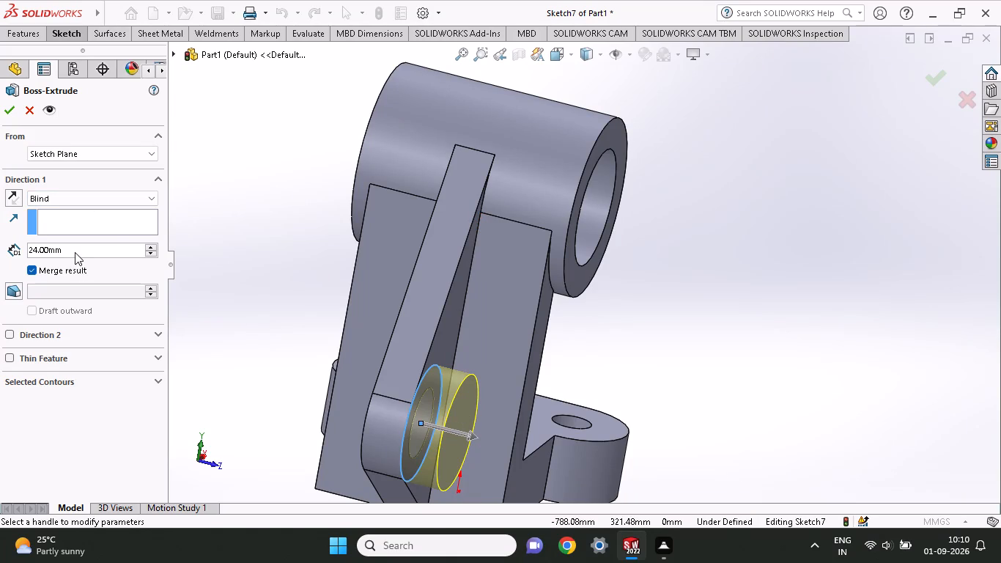
pyautogui.moveTo(64, 245); pyautogui.dragTo(0, 251)
pyautogui.write('12')
# Enable Direction 2 of the boss extrusion as Blind with a depth of 35 mm, towards the web's opposite side.
pyautogui.click(7, 337)
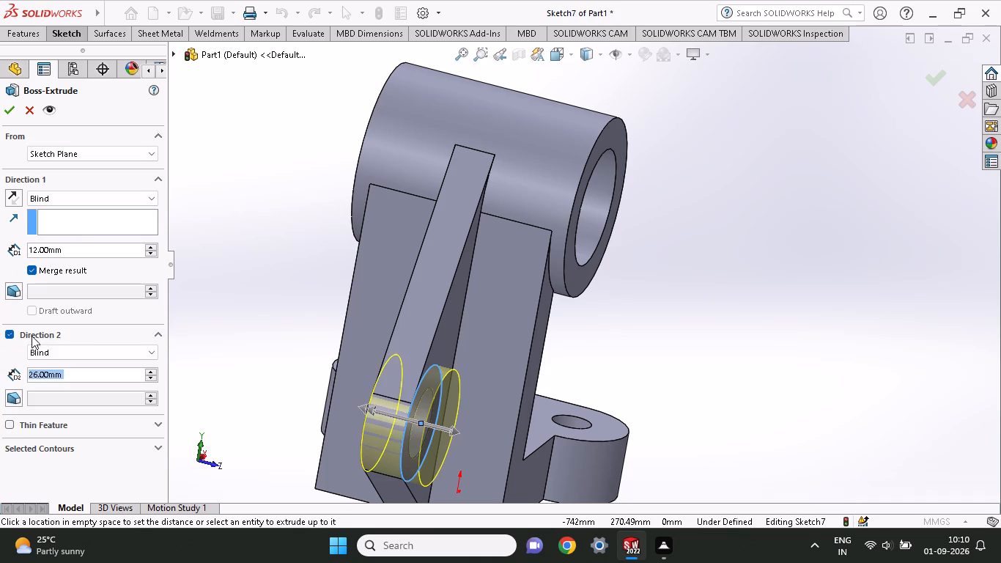
pyautogui.moveTo(262, 369); pyautogui.dragTo(287, 396, button='middle')
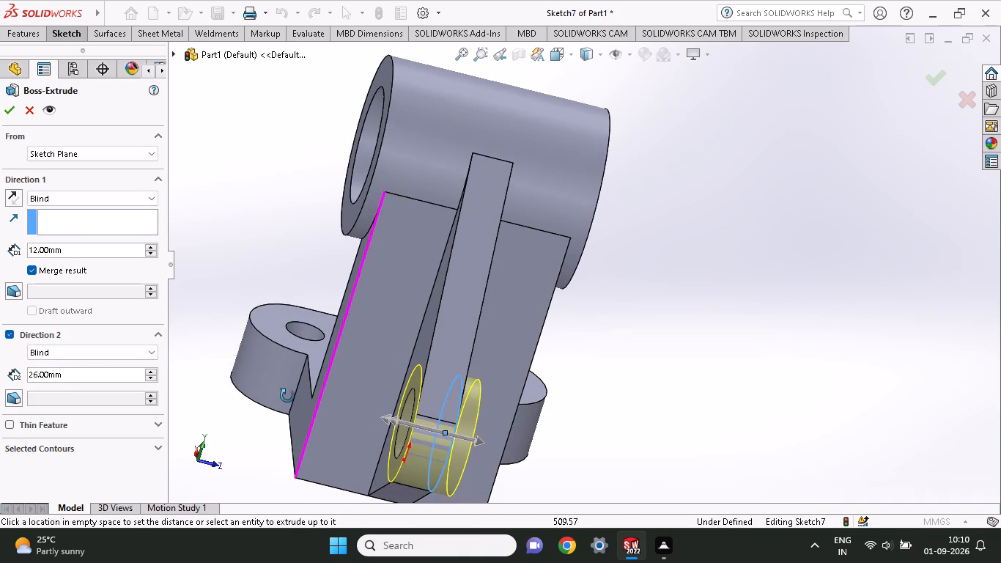
pyautogui.moveTo(287, 396); pyautogui.dragTo(287, 395, button='middle')
pyautogui.click(387, 422)
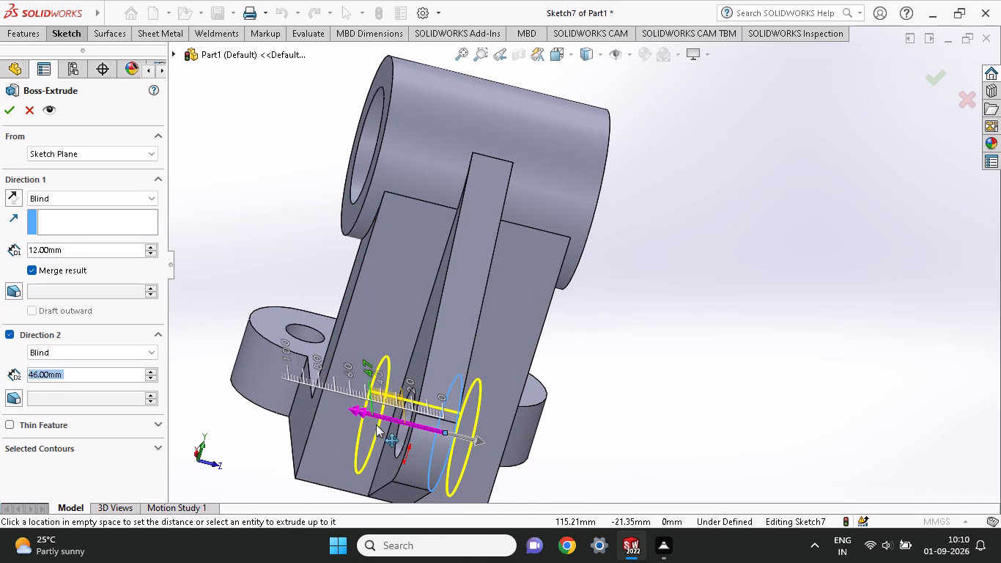
pyautogui.moveTo(639, 364); pyautogui.dragTo(614, 367, button='middle')
pyautogui.moveTo(79, 372); pyautogui.dragTo(0, 375)
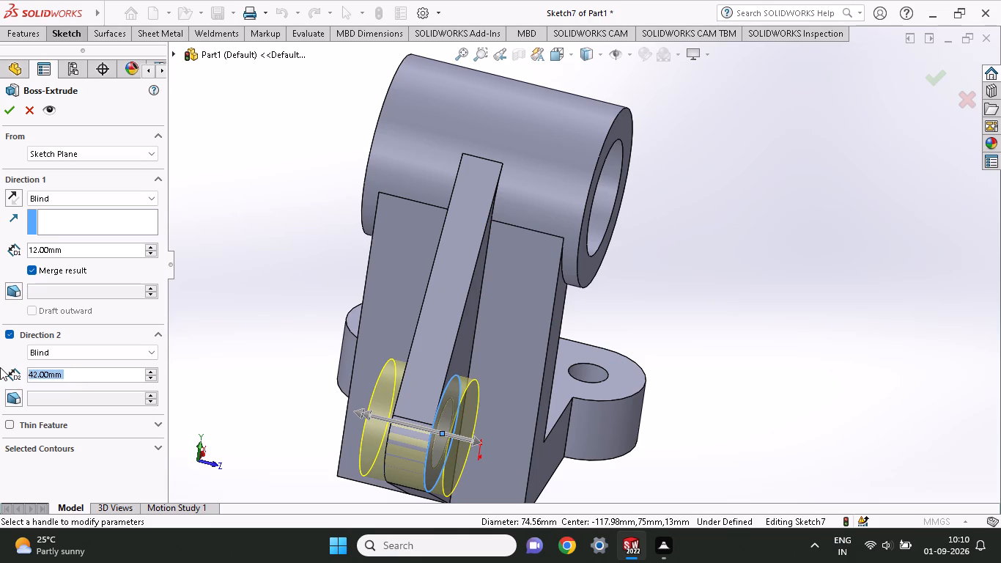
pyautogui.write('35')
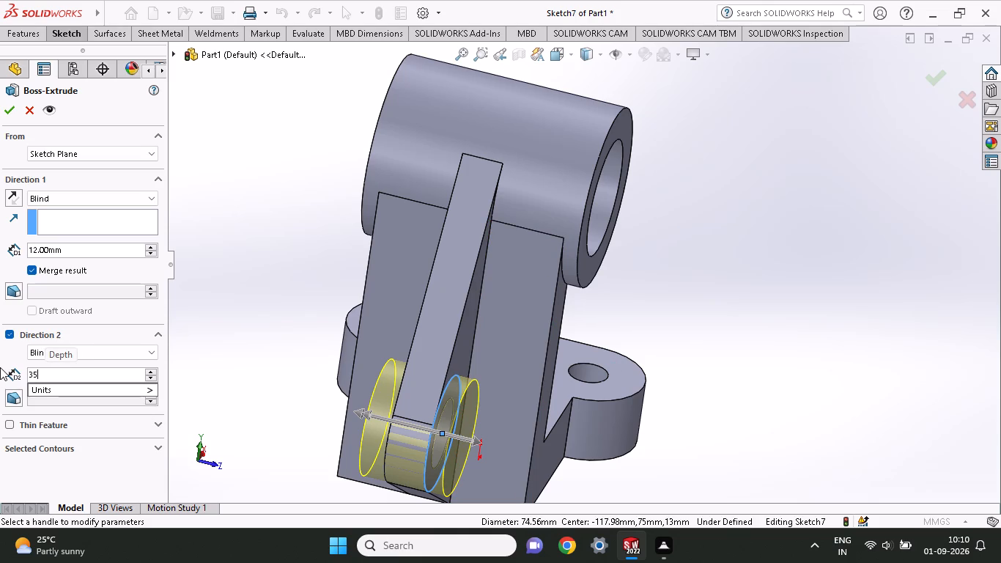
pyautogui.press('Return')
# Set the Direction 2 depth to 39 mm and complete the boss extrusion.
pyautogui.moveTo(407, 358); pyautogui.dragTo(421, 377, button='middle')
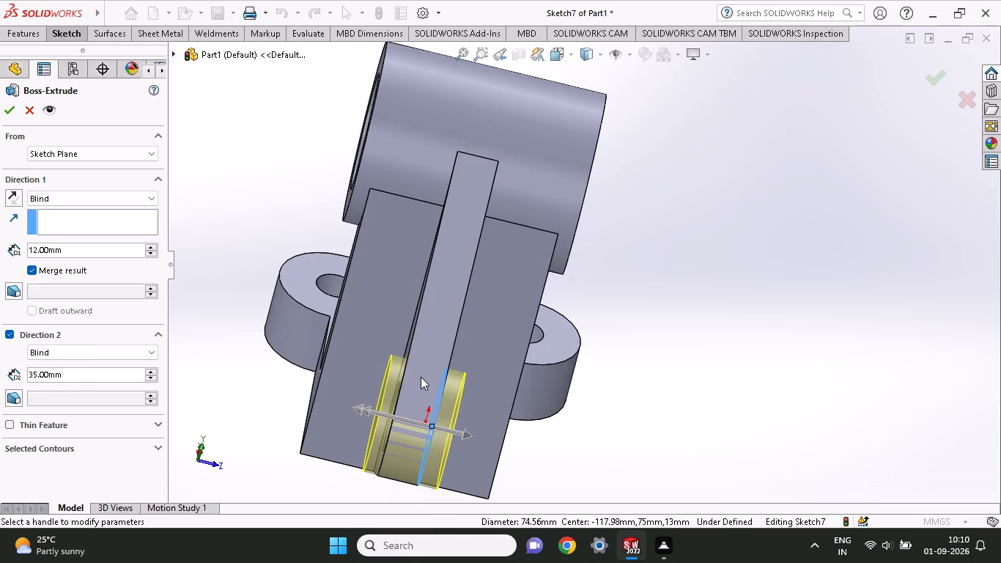
pyautogui.moveTo(81, 373); pyautogui.dragTo(0, 378)
pyautogui.write('39')
pyautogui.press('Return')
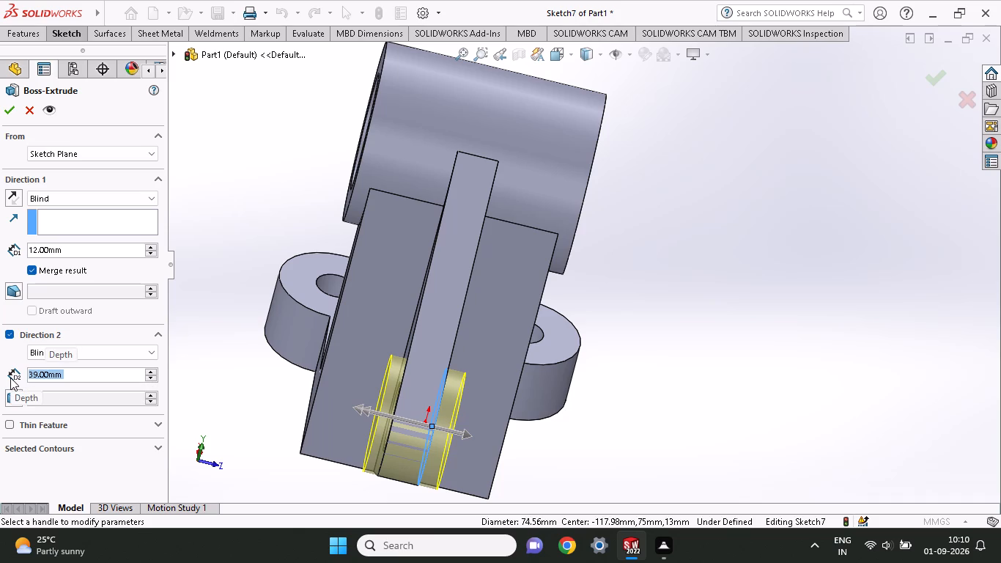
pyautogui.moveTo(255, 318); pyautogui.dragTo(217, 326, button='middle')
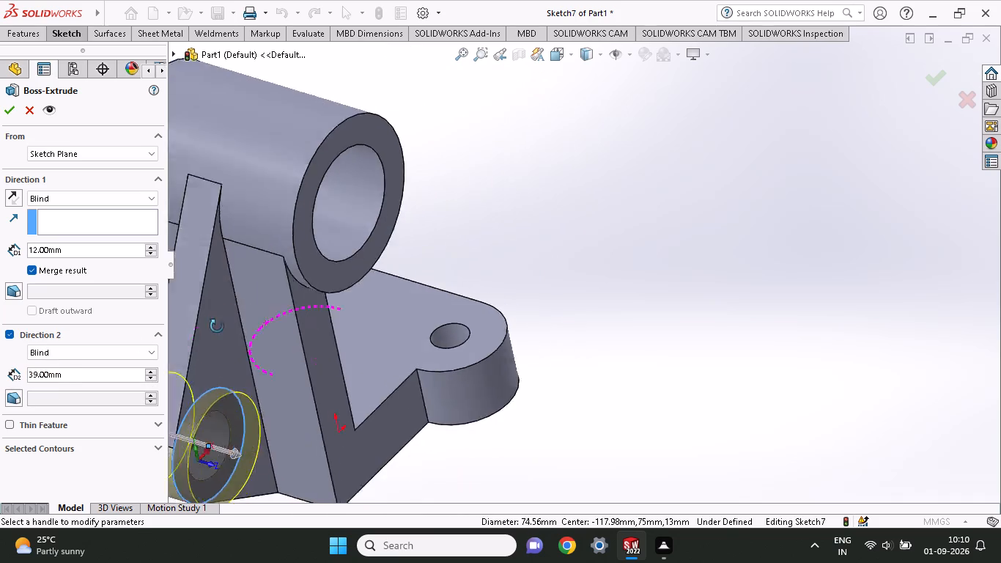
pyautogui.moveTo(217, 326); pyautogui.dragTo(237, 326, button='middle')
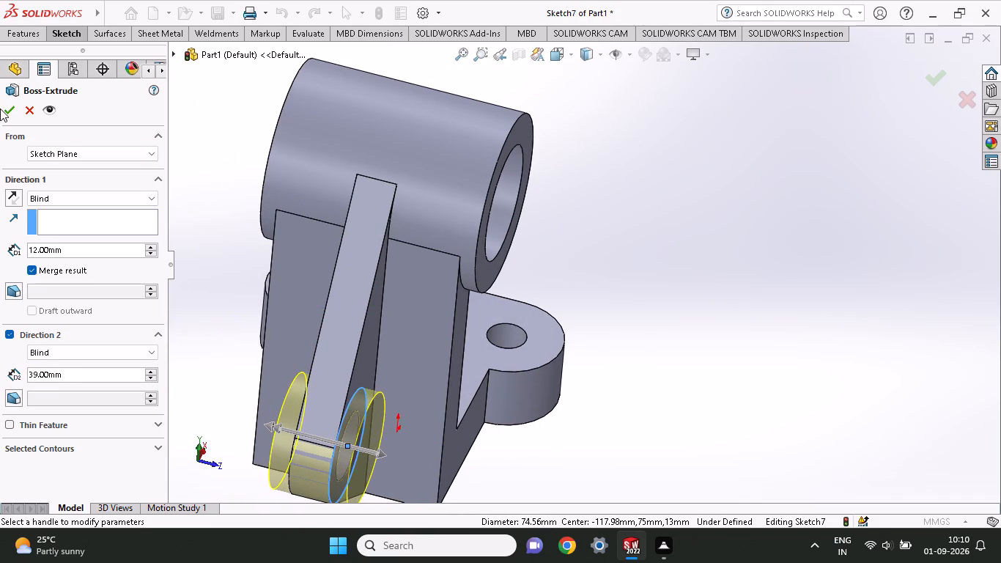
pyautogui.click(3, 110)
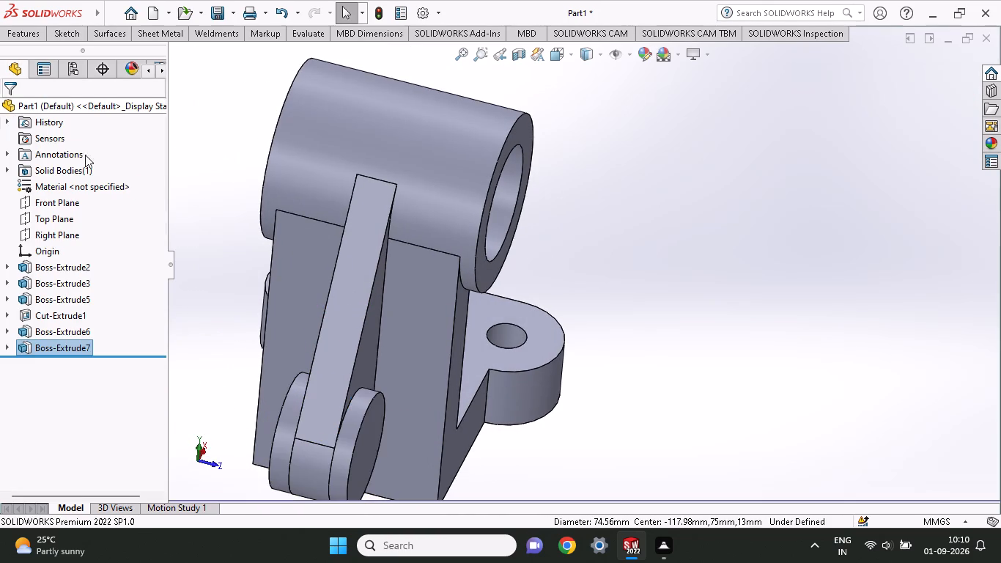
# Sketch a circle of about 23.8 mm radius on the side boss's end face, concentric with the boss.
pyautogui.moveTo(646, 412); pyautogui.dragTo(593, 328, button='middle')
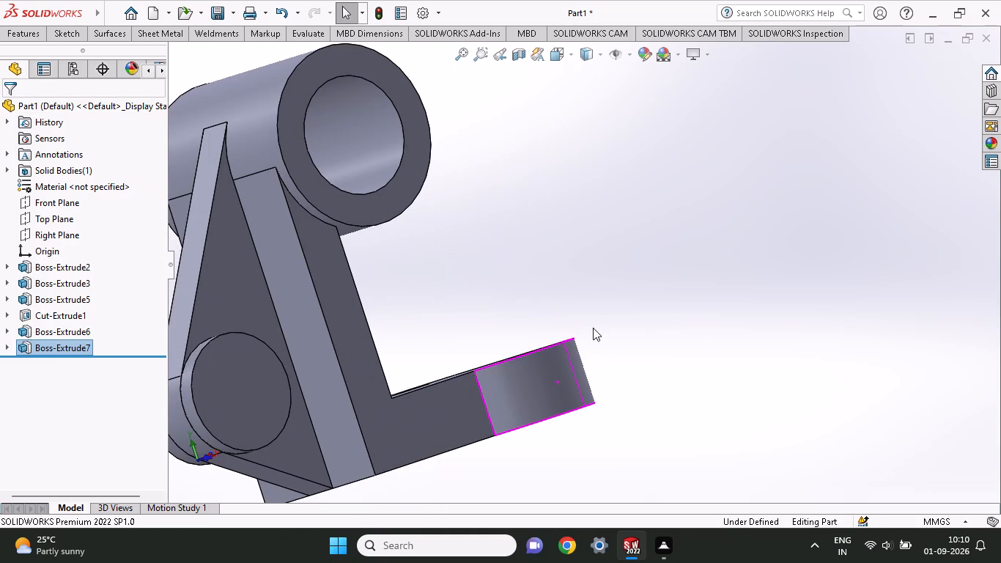
pyautogui.click(240, 384)
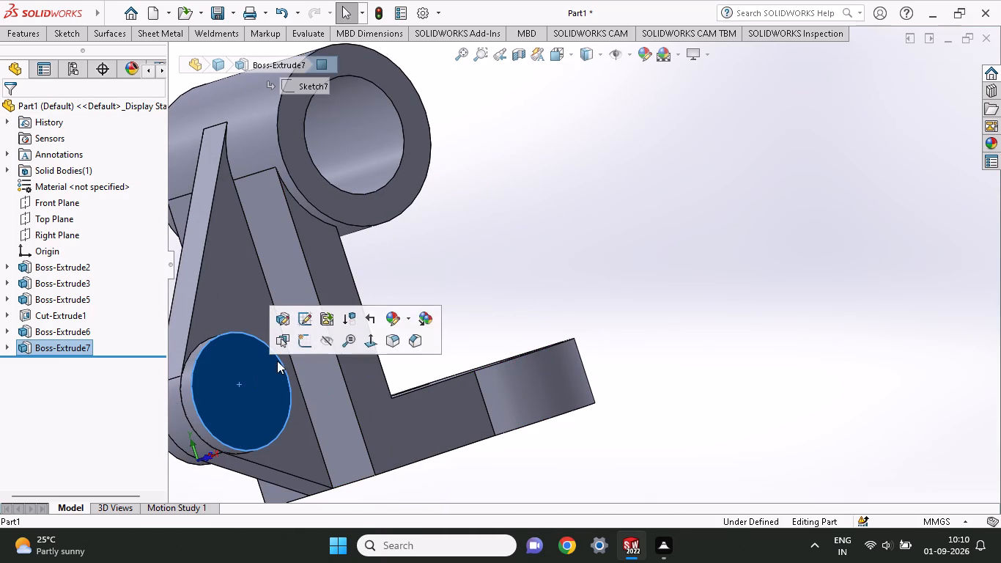
pyautogui.click(309, 340)
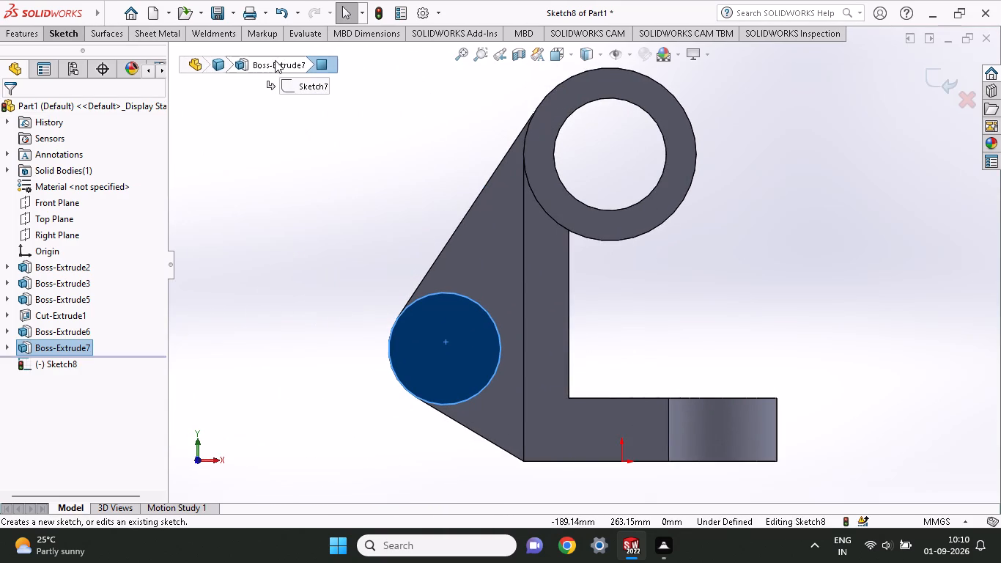
pyautogui.click(61, 33)
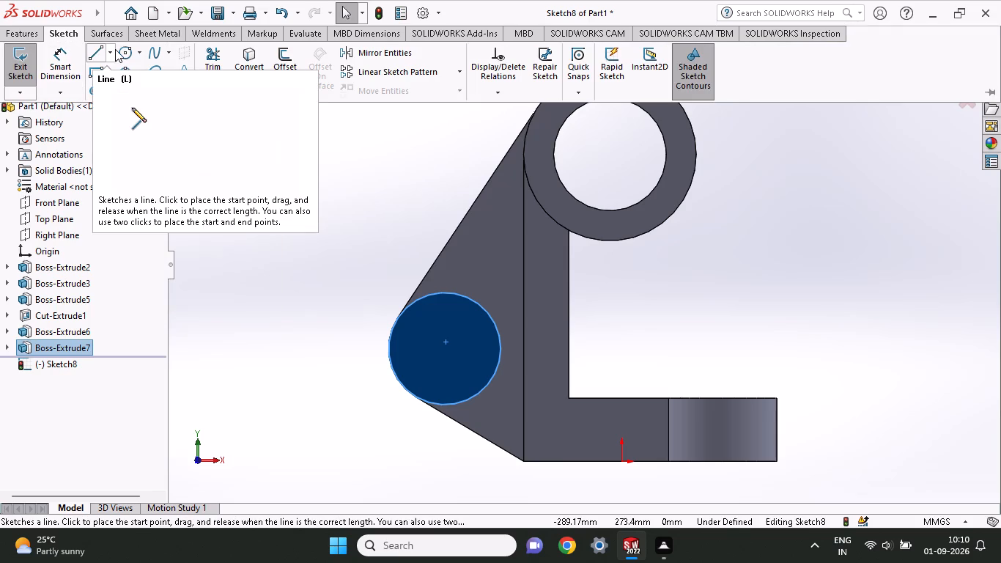
pyautogui.click(128, 57)
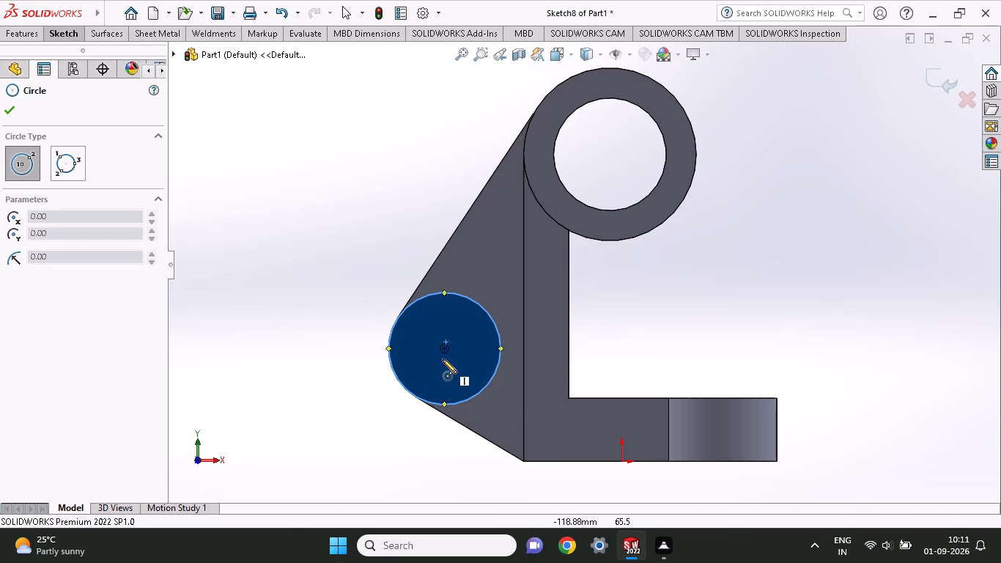
pyautogui.click(444, 352)
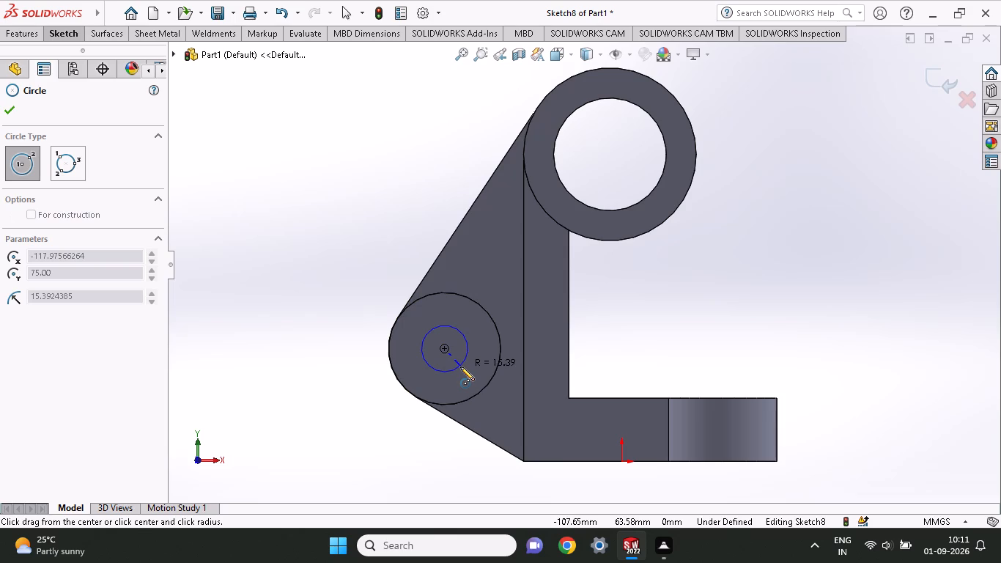
pyautogui.click(468, 376)
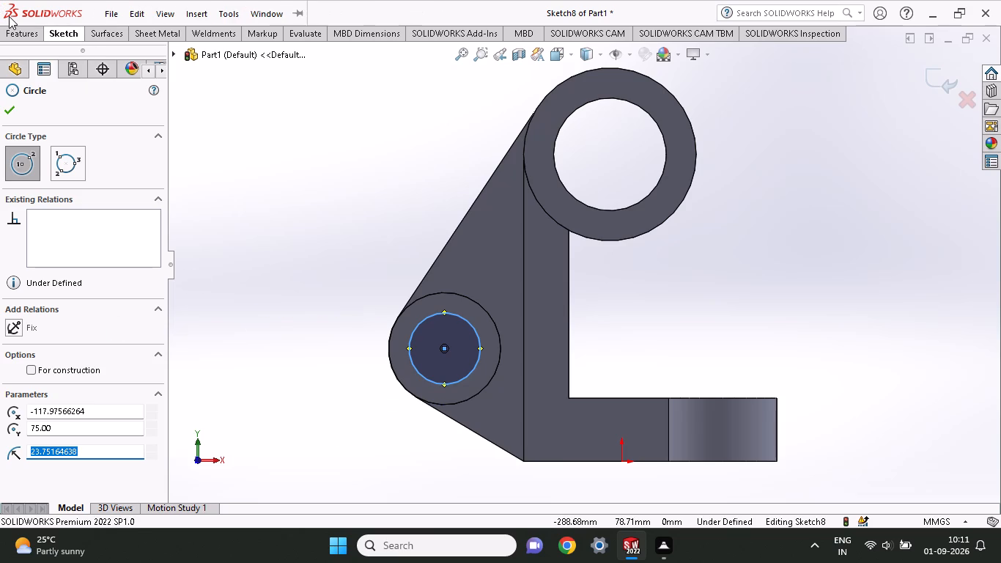
# Dimension the circle on the side boss's end face to a diameter of 45 mm.
pyautogui.click(53, 31)
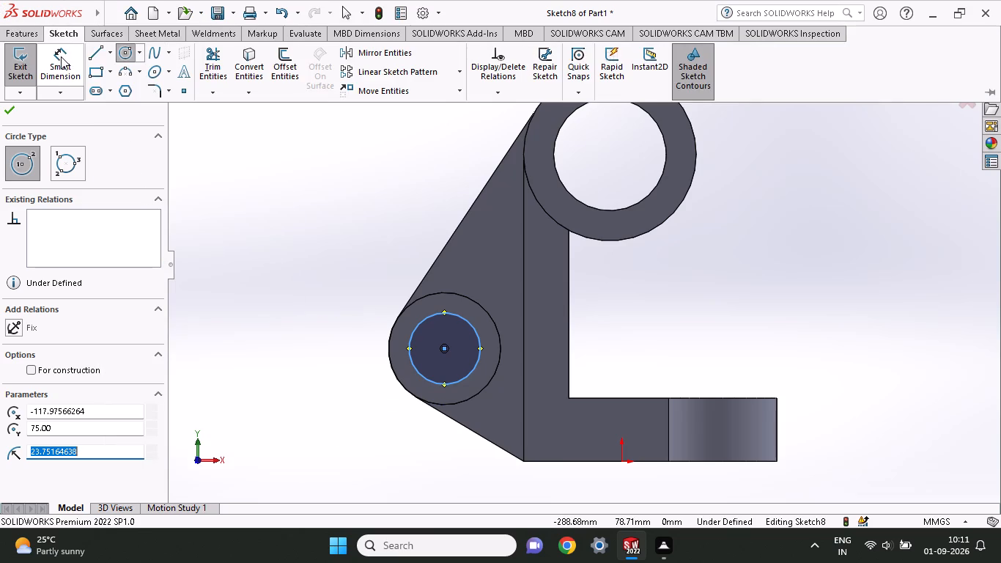
pyautogui.click(62, 68)
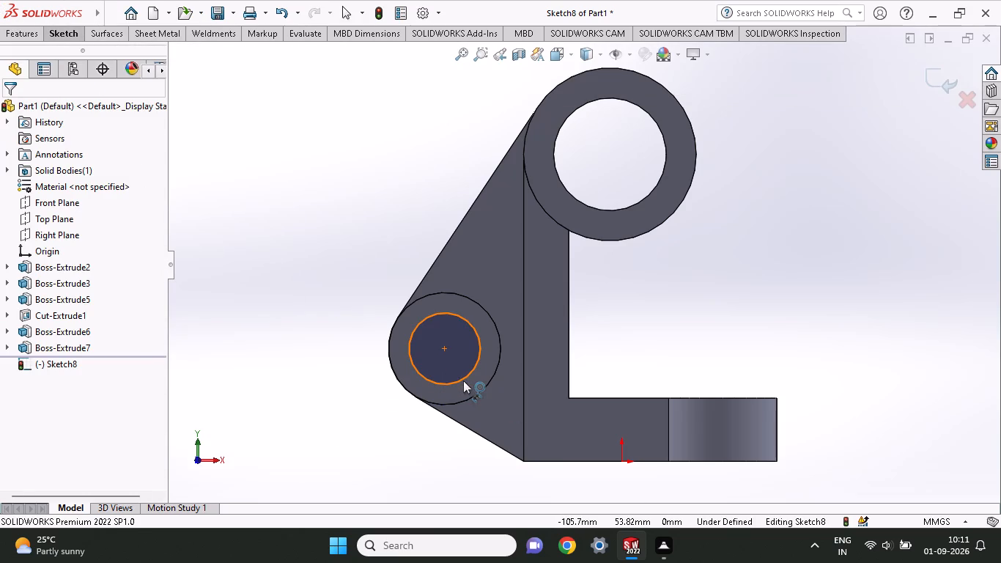
pyautogui.click(463, 380)
pyautogui.click(370, 222)
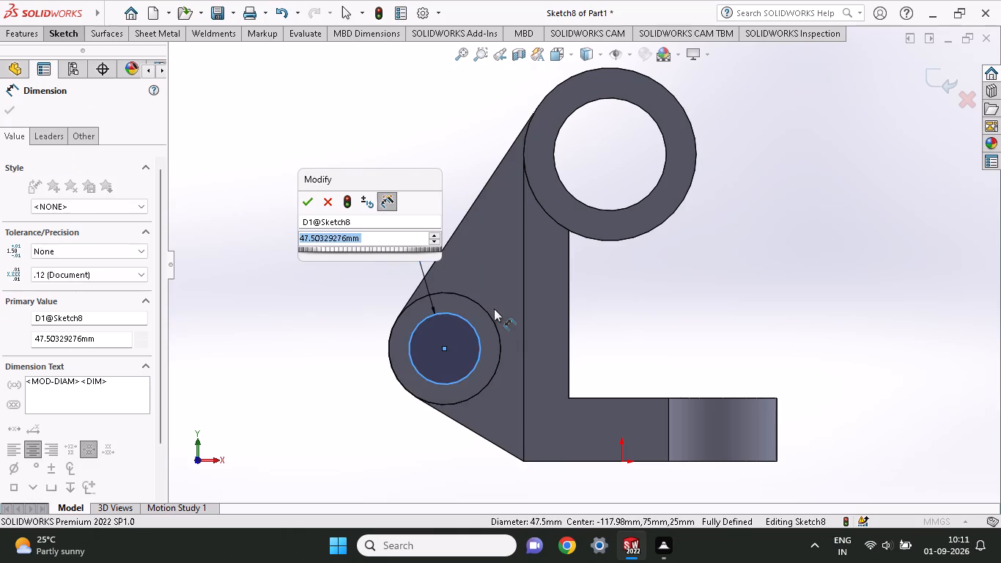
pyautogui.write('45')
pyautogui.press('Return')
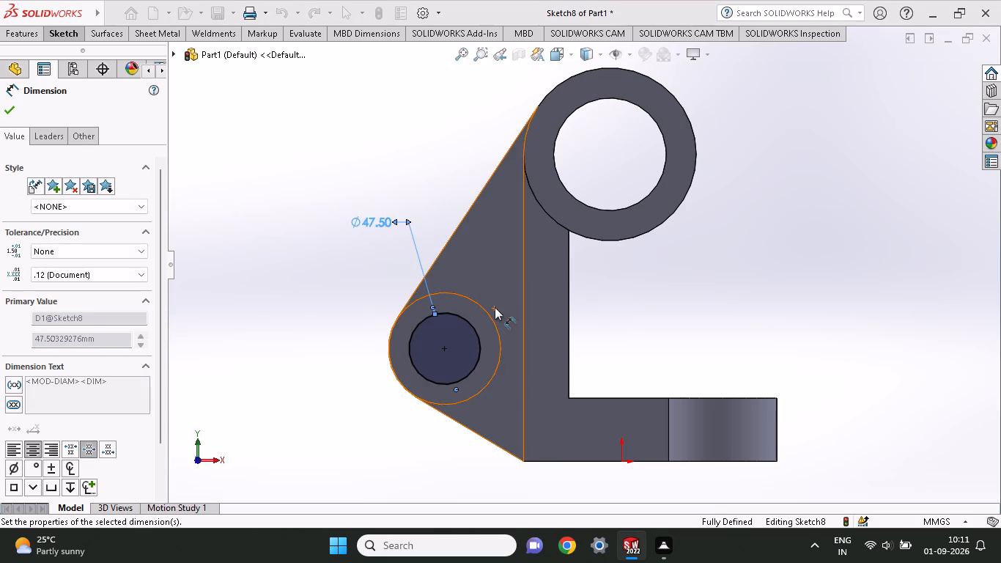
# Cut the 45 mm circle through the side boss as a Blind Extruded Cut 203 mm deep.
pyautogui.moveTo(435, 243); pyautogui.dragTo(470, 301, button='middle')
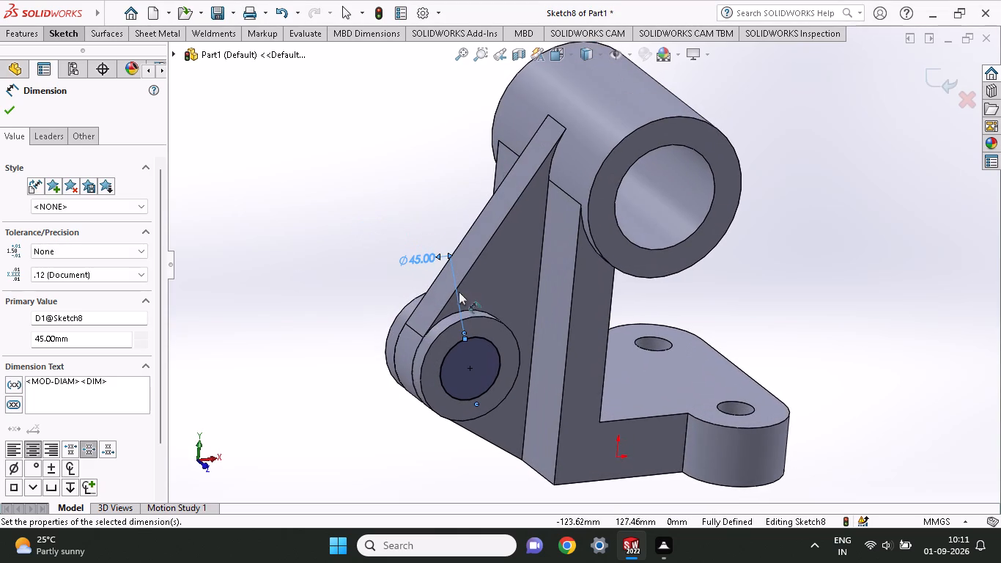
pyautogui.click(18, 32)
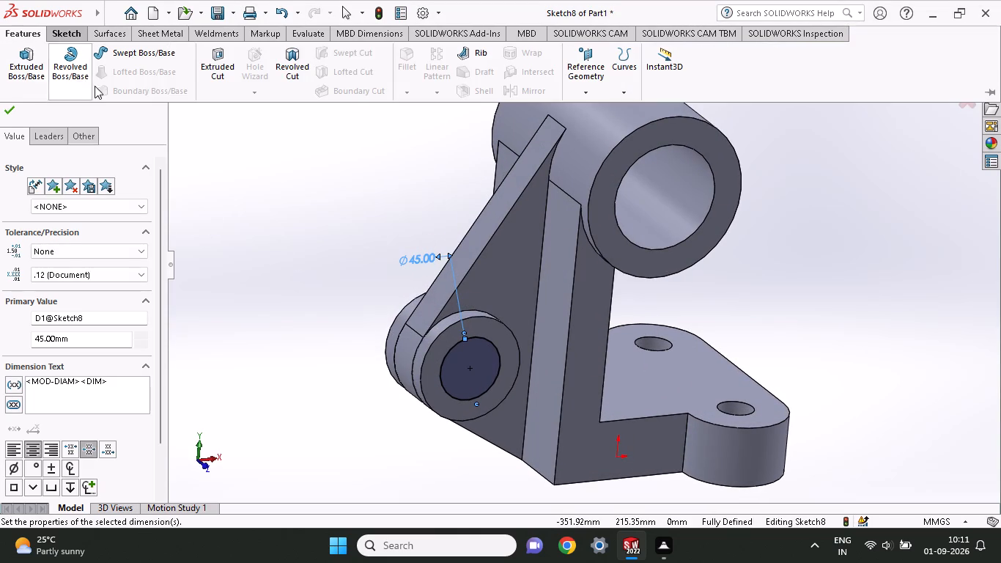
pyautogui.click(213, 65)
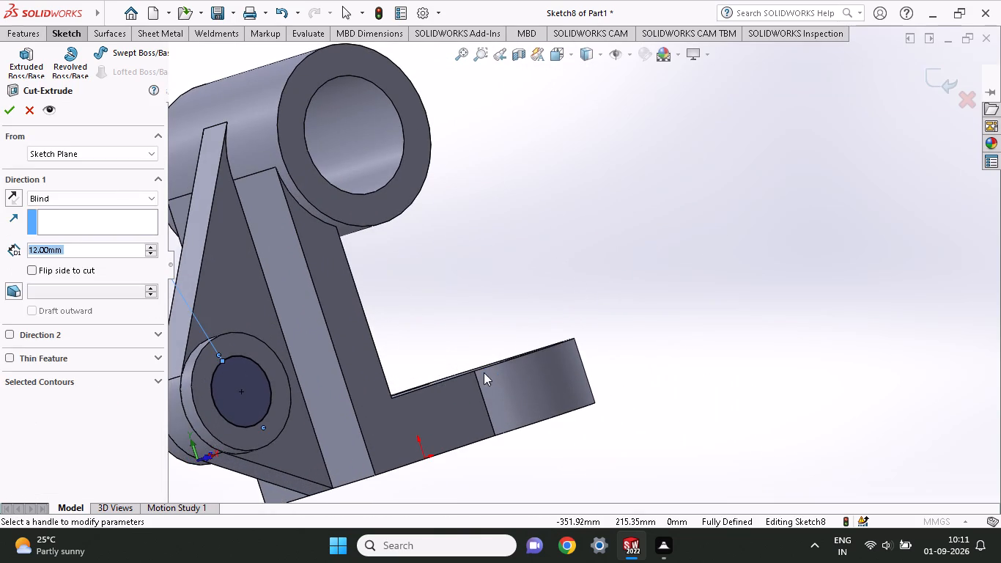
pyautogui.moveTo(396, 336); pyautogui.dragTo(415, 397, button='middle')
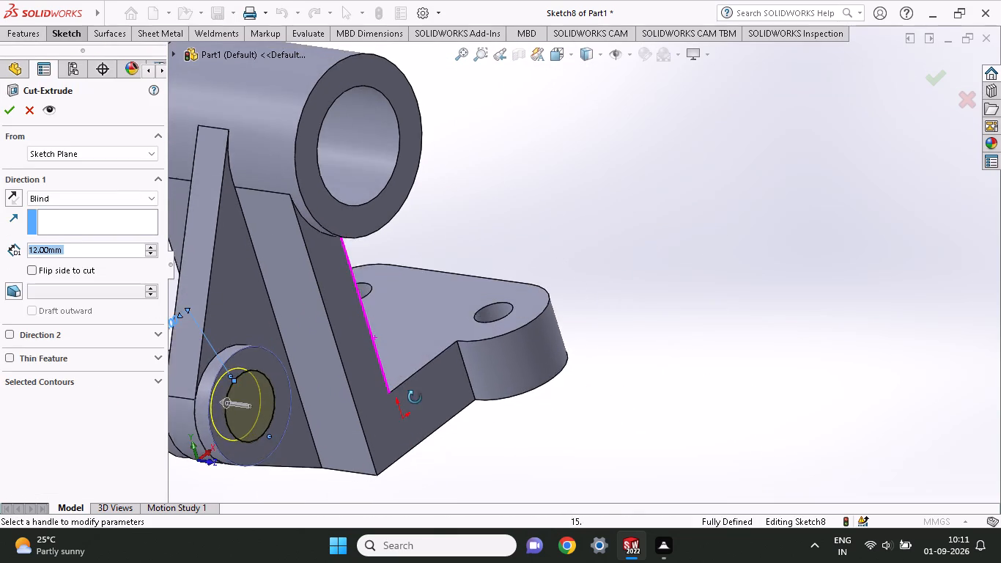
pyautogui.moveTo(415, 397); pyautogui.dragTo(414, 401, button='middle')
pyautogui.keyDown('ctrl'); pyautogui.scroll(4, 213, 417); pyautogui.keyUp('ctrl')
pyautogui.keyDown('ctrl'); pyautogui.scroll(-2, 252, 408); pyautogui.keyUp('ctrl')
pyautogui.moveTo(475, 299); pyautogui.dragTo(307, 285)
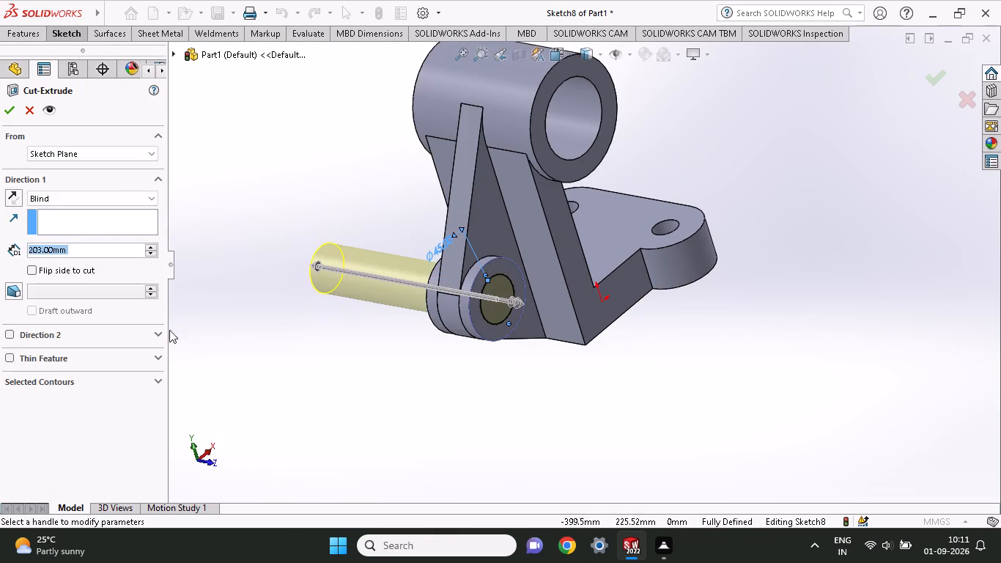
pyautogui.click(3, 111)
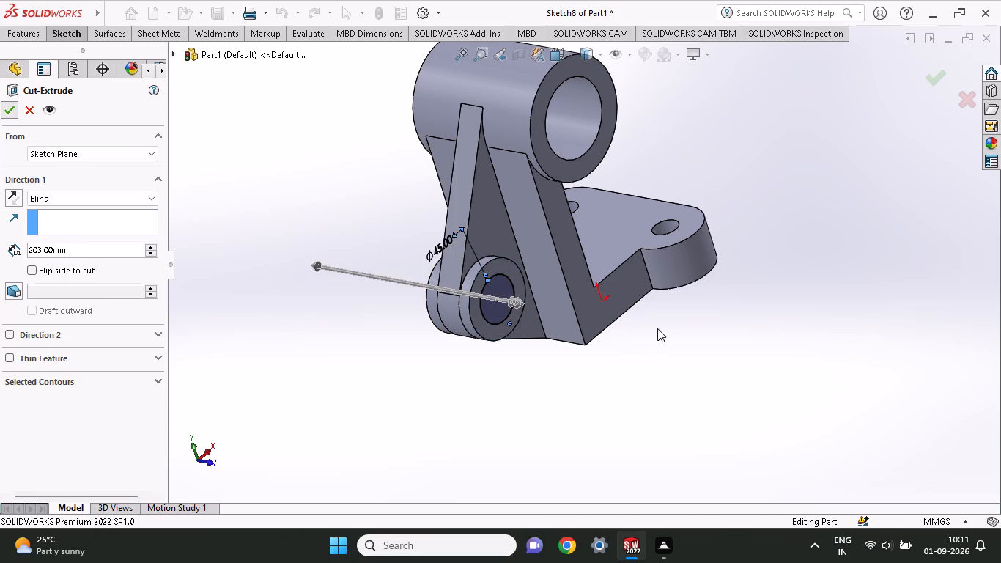
# Examine the bracket from several sides, checking the side boss hole, web, ring boss and lugged base.
pyautogui.moveTo(643, 330); pyautogui.dragTo(490, 397, button='middle')
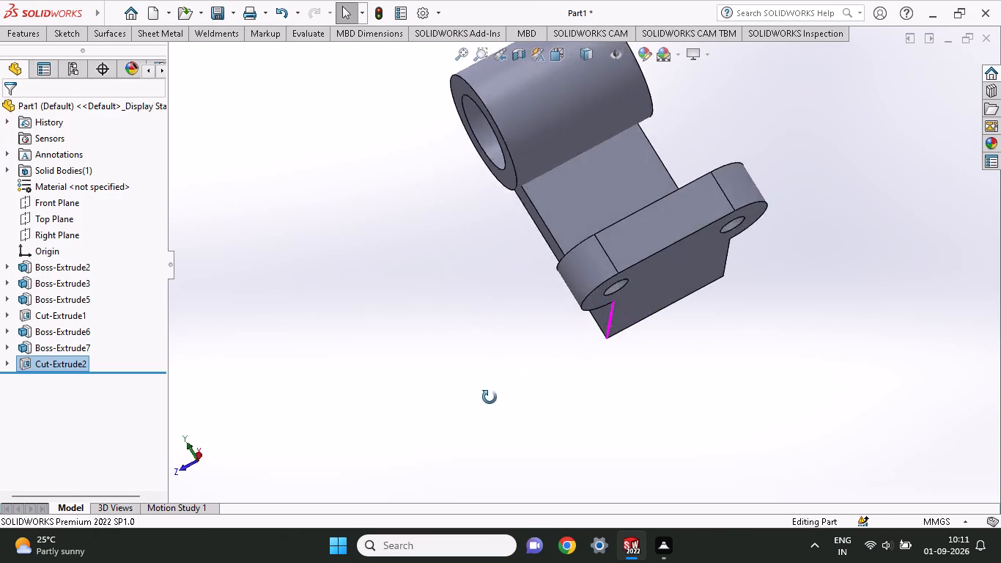
pyautogui.moveTo(490, 397); pyautogui.dragTo(597, 461, button='middle')
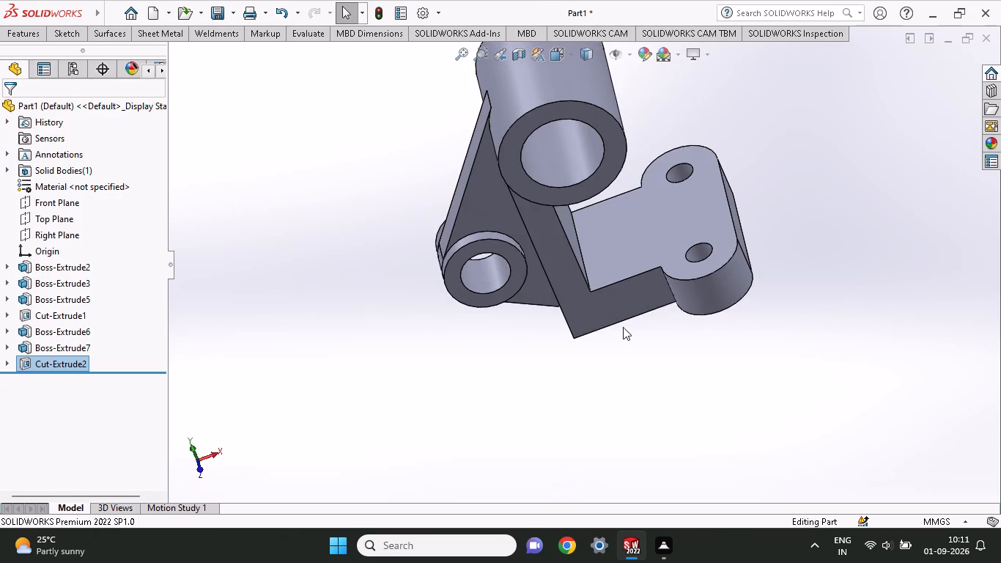
pyautogui.keyDown('ctrl'); pyautogui.scroll(3, 623, 318); pyautogui.keyUp('ctrl')
pyautogui.keyDown('ctrl'); pyautogui.scroll(-4, 631, 196); pyautogui.keyUp('ctrl')
pyautogui.moveTo(634, 191); pyautogui.dragTo(673, 164, button='middle')
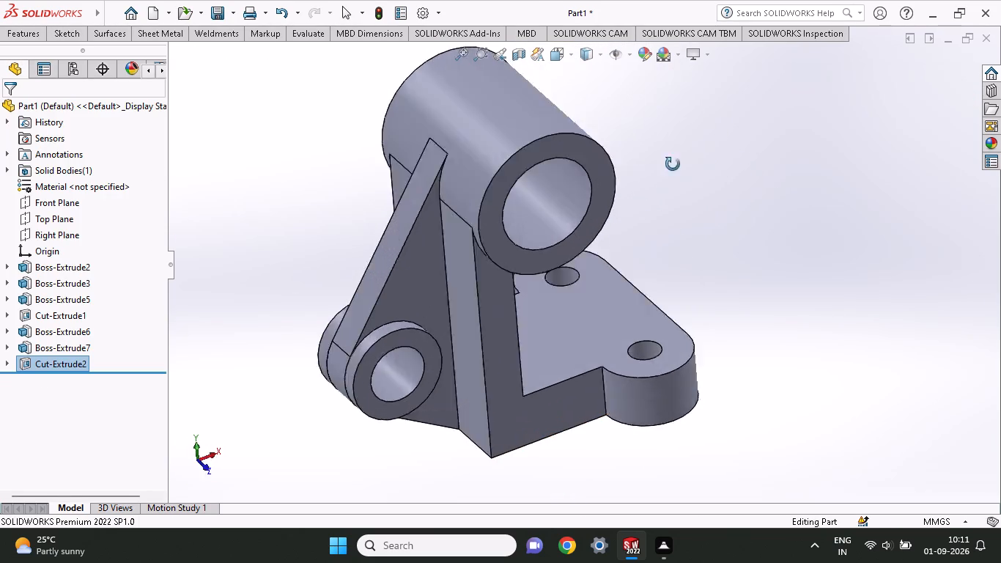
pyautogui.moveTo(673, 164); pyautogui.dragTo(576, 243, button='middle')
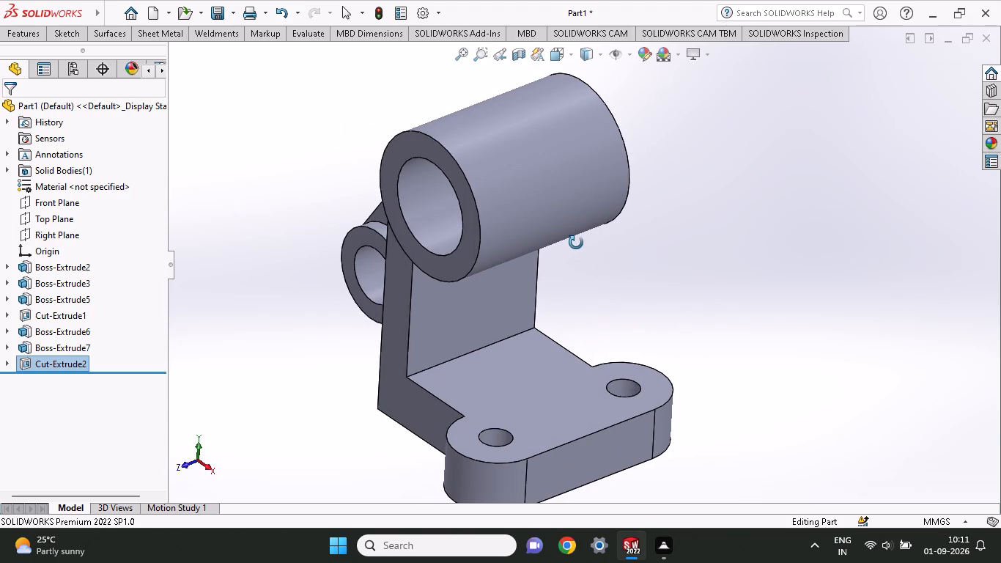
pyautogui.moveTo(576, 243); pyautogui.dragTo(614, 133, button='middle')
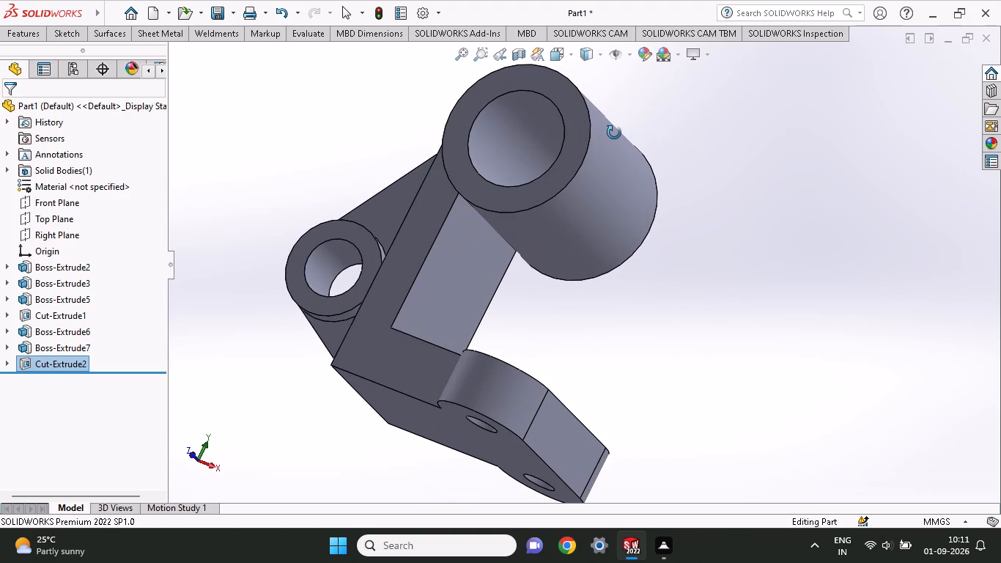
pyautogui.moveTo(614, 133); pyautogui.dragTo(677, 189, button='middle')
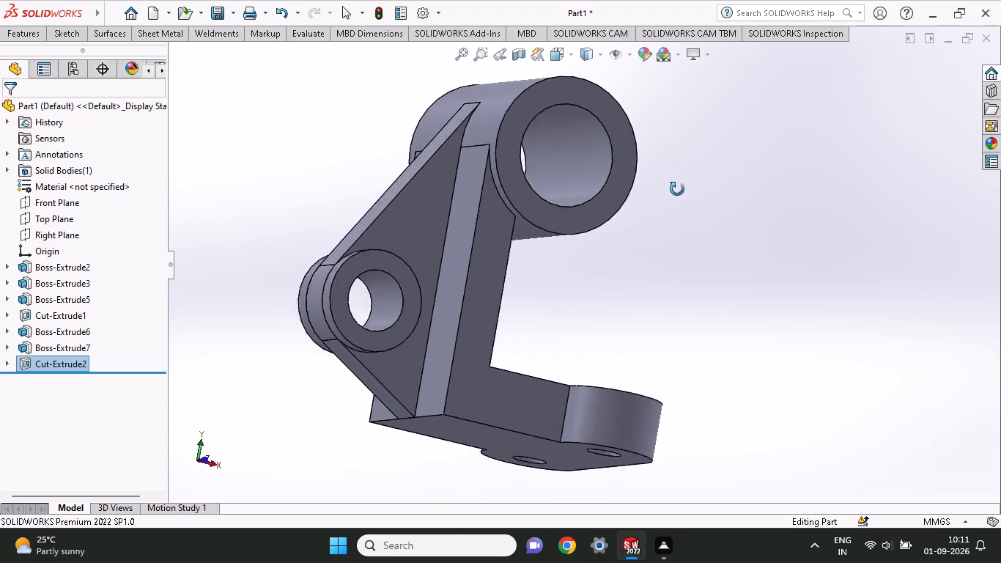
pyautogui.moveTo(677, 189); pyautogui.dragTo(639, 292, button='middle')
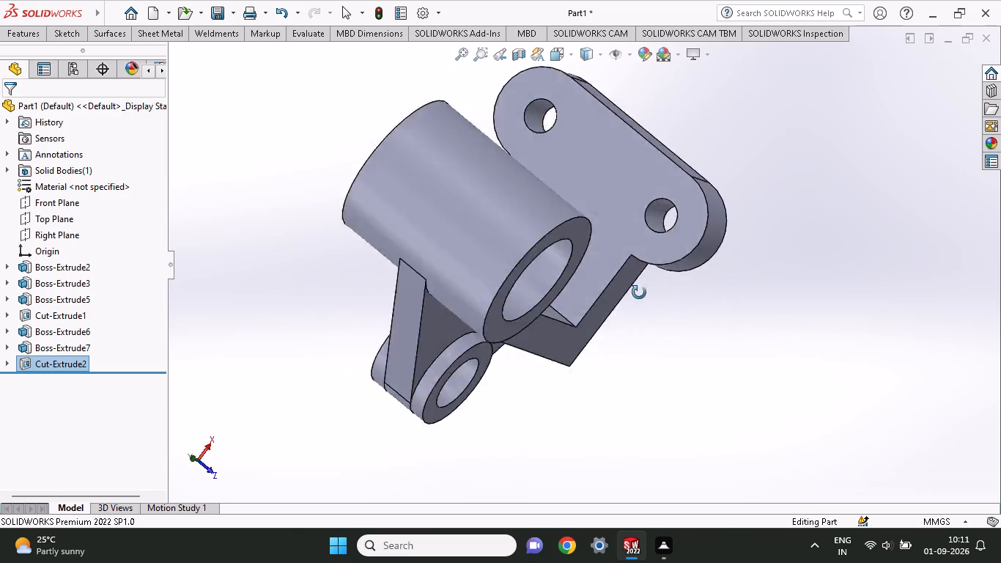
pyautogui.moveTo(639, 292); pyautogui.dragTo(540, 409, button='middle')
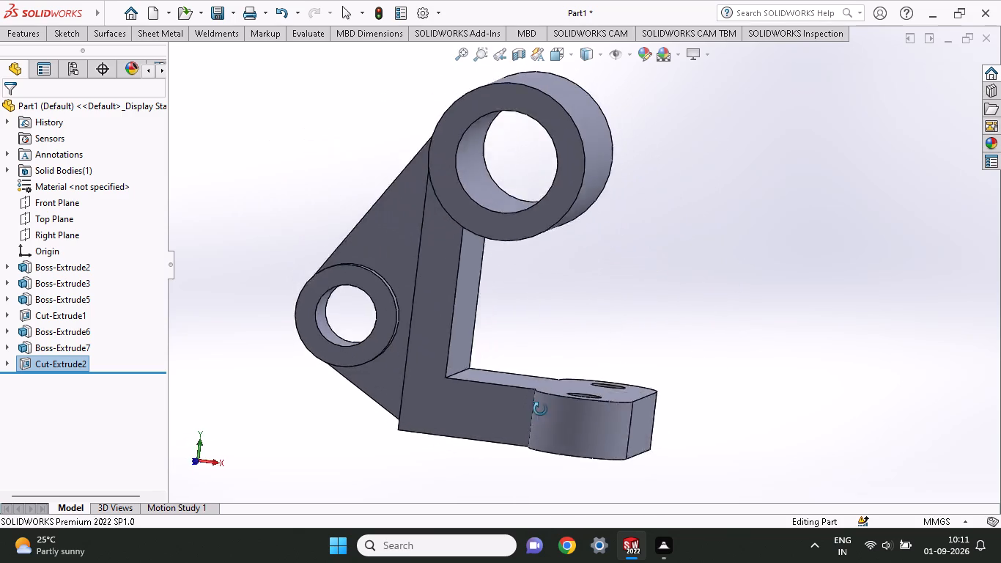
pyautogui.moveTo(540, 409); pyautogui.dragTo(546, 471, button='middle')
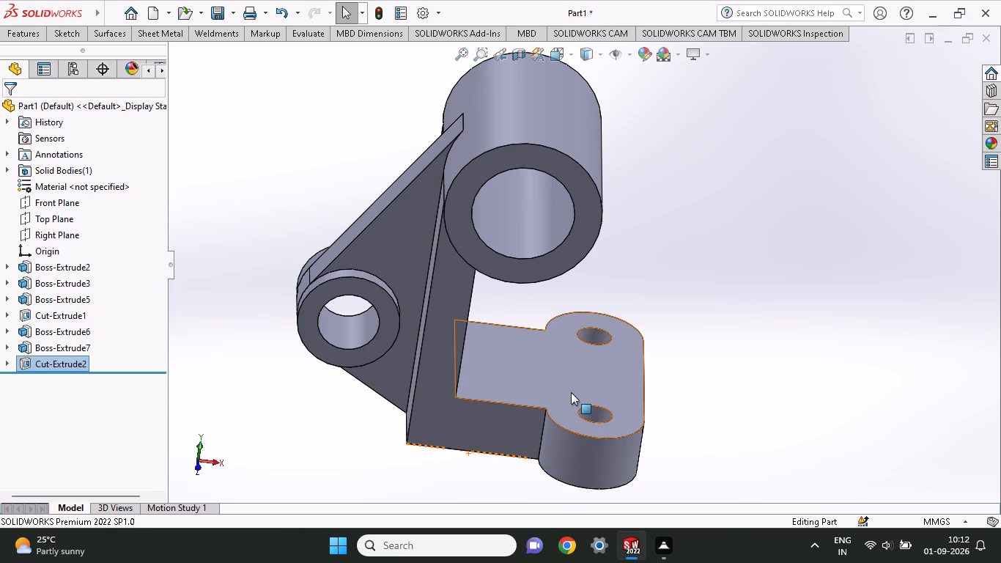
# Sketch a circle of about 28.5 mm radius on the base's top face, centred on the front lug hole.
pyautogui.click(63, 29)
pyautogui.click(132, 57)
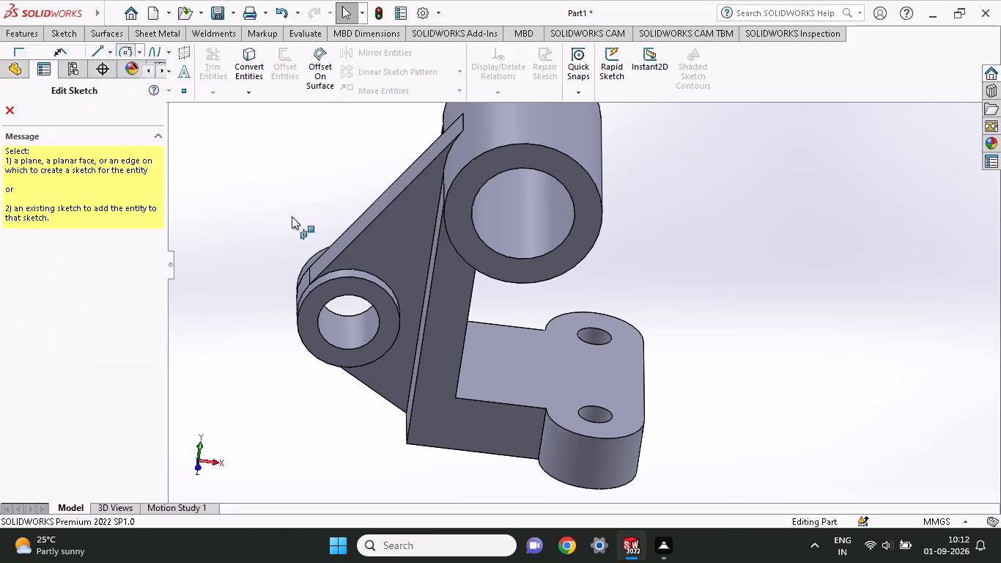
pyautogui.click(618, 389)
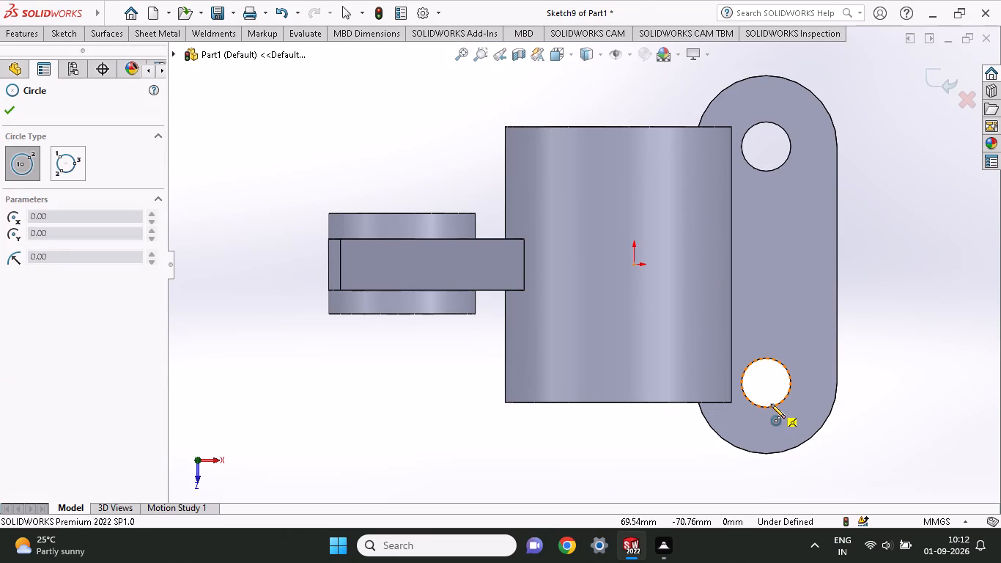
pyautogui.click(767, 381)
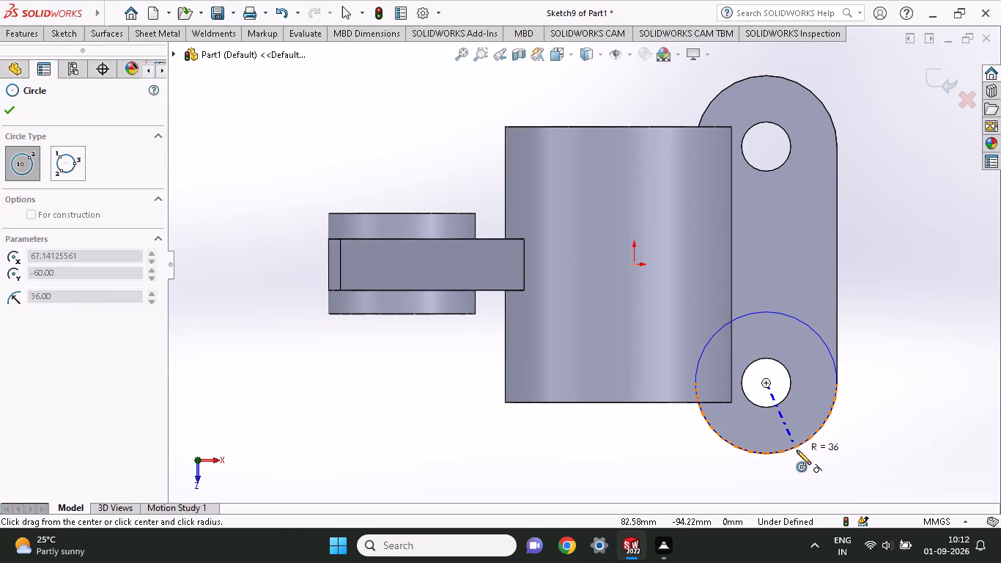
pyautogui.click(794, 432)
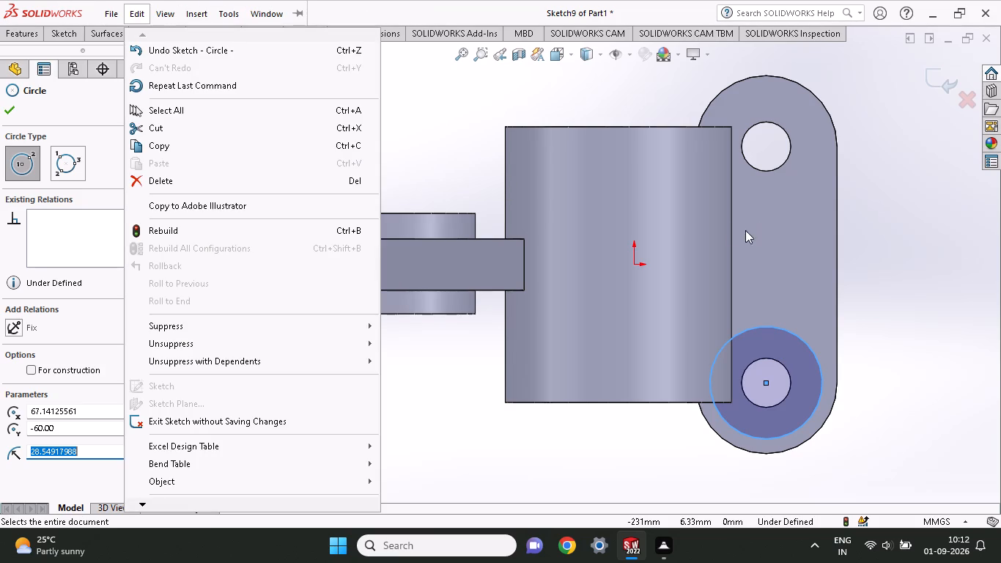
pyautogui.click(448, 125)
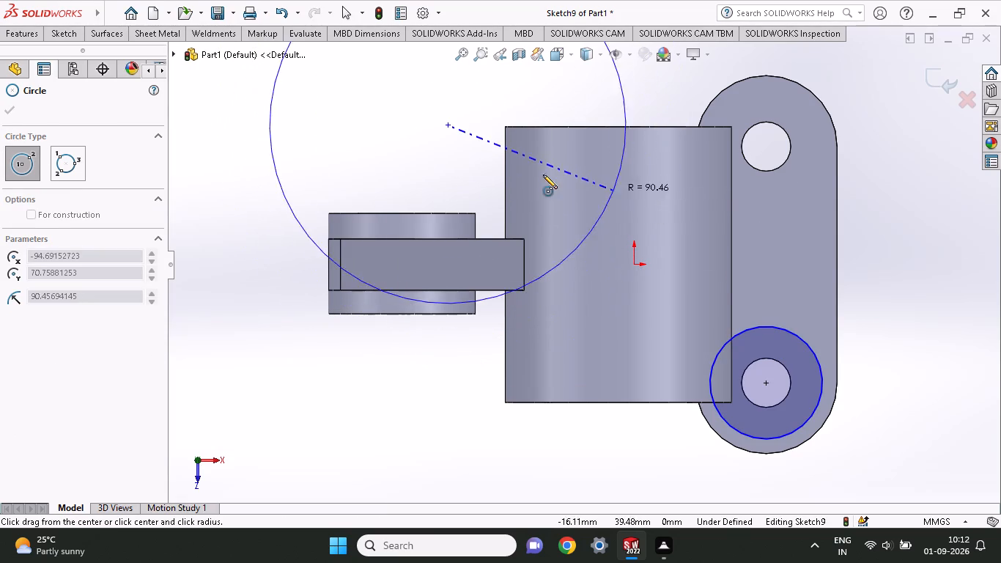
pyautogui.press('Escape')
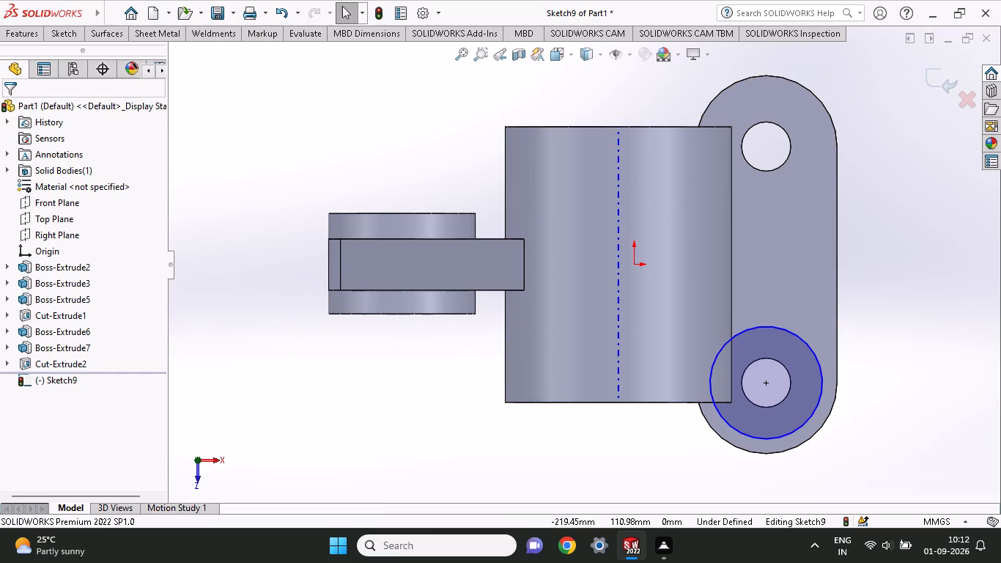
# Sketch a second circle of about 31.2 mm radius in the same sketch, centred on the rear lug hole.
pyautogui.click(68, 34)
pyautogui.click(125, 60)
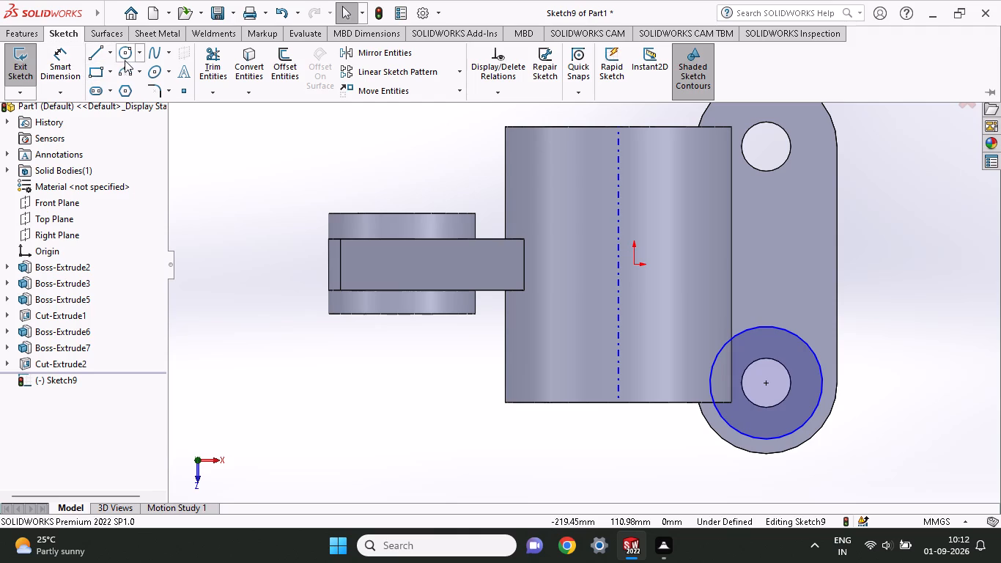
pyautogui.click(767, 145)
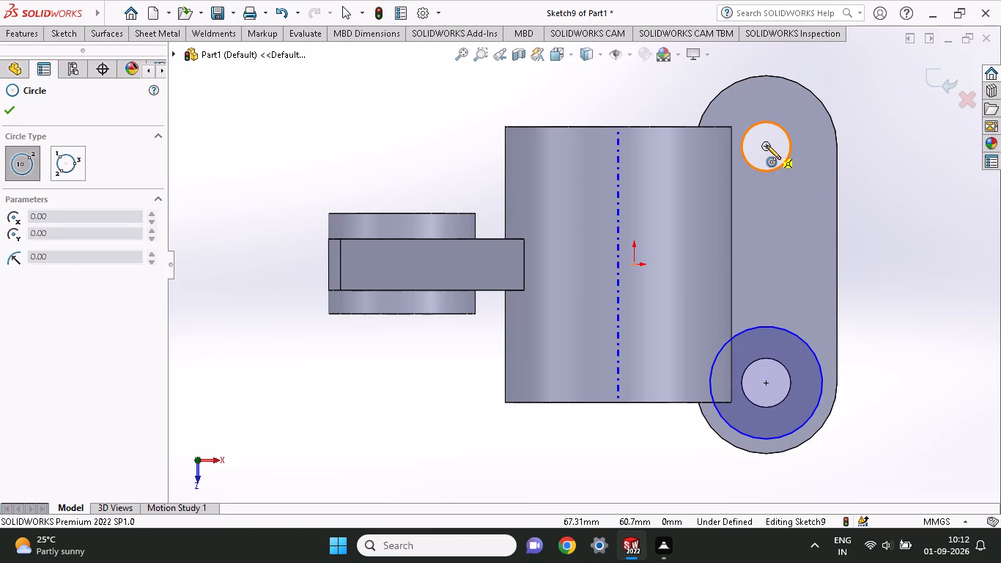
pyautogui.click(801, 197)
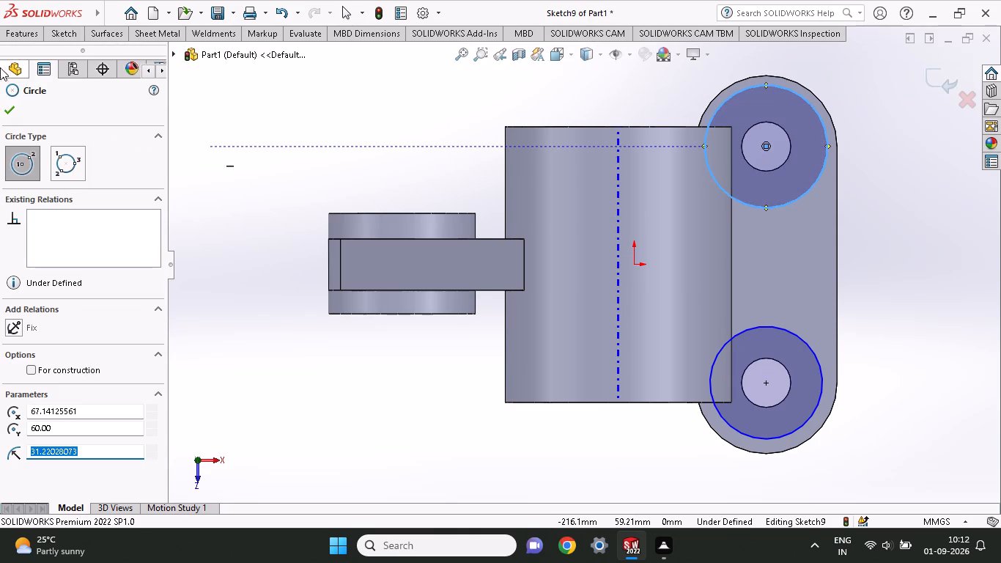
# Dimension the front lug's circle to a diameter of 60 mm.
pyautogui.click(44, 29)
pyautogui.click(46, 63)
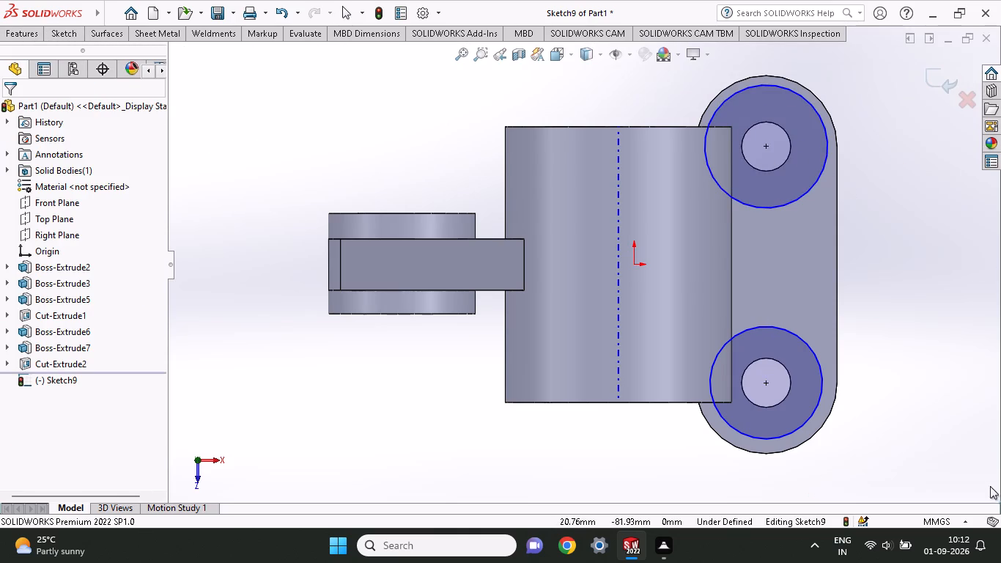
pyautogui.click(819, 388)
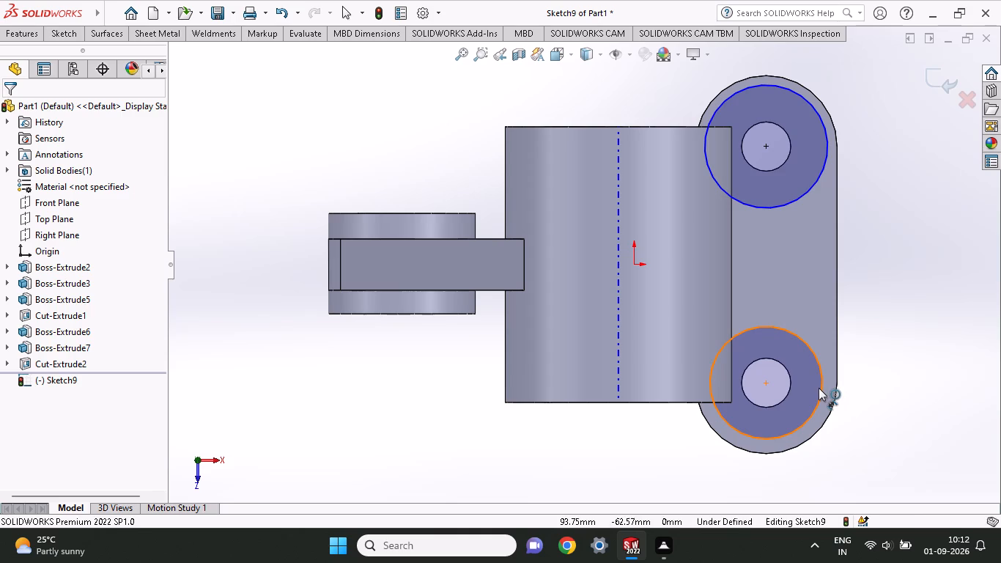
pyautogui.click(832, 285)
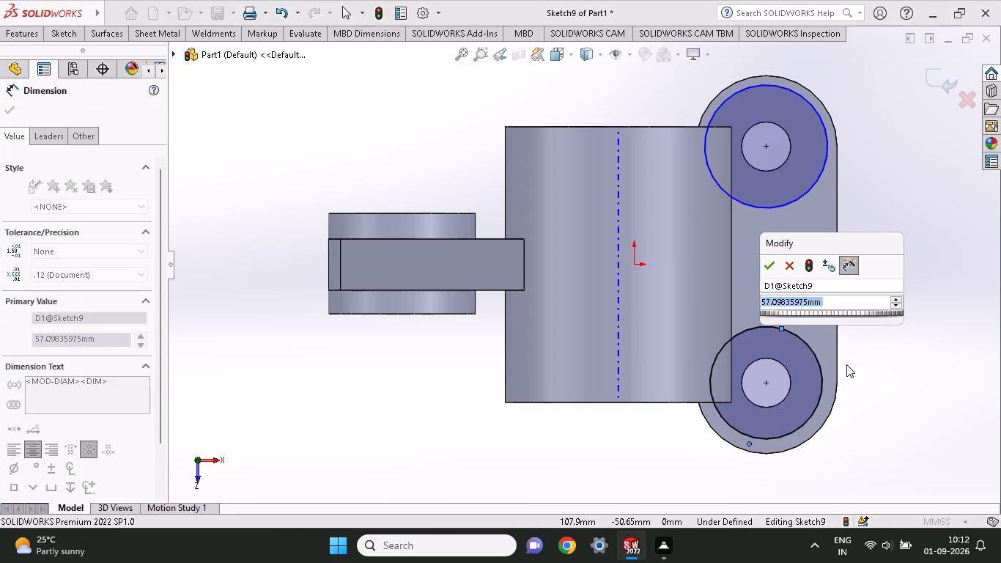
pyautogui.write('60')
pyautogui.press('Return')
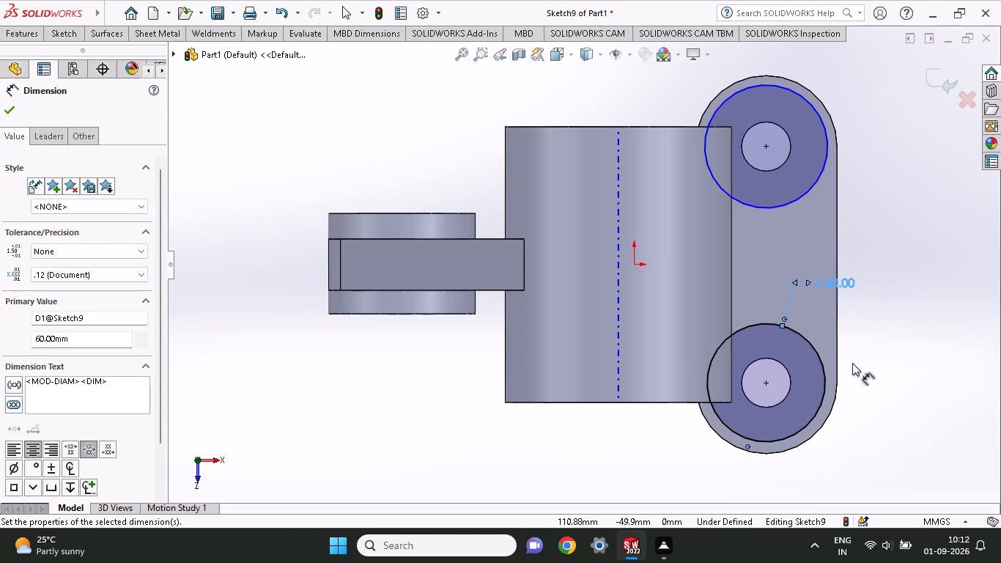
pyautogui.press('Escape')
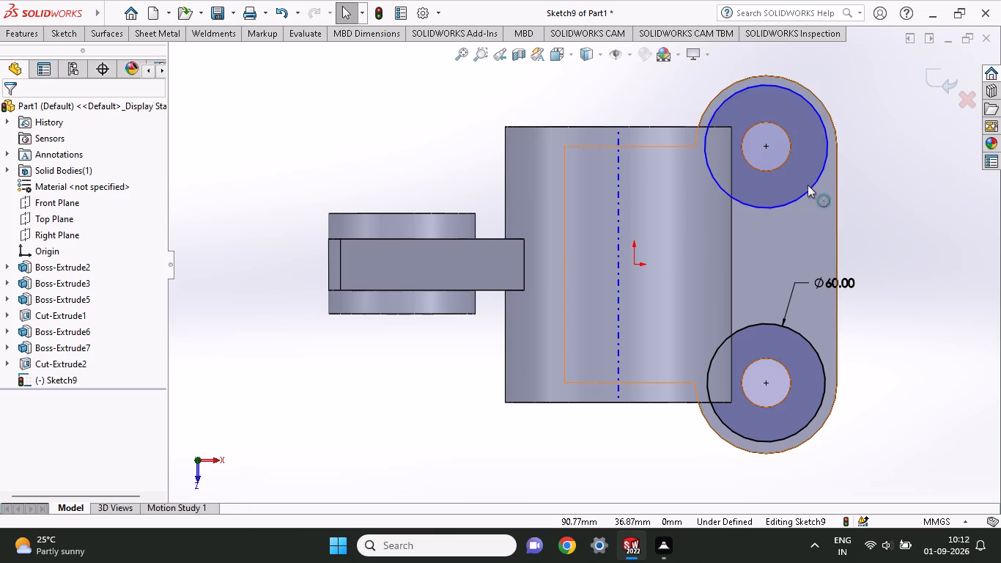
# Make the rear lug's outer circle equal in size to the front lug's 60 mm circle.
pyautogui.keyDown('shift'); pyautogui.click(809, 196); pyautogui.keyUp('shift')
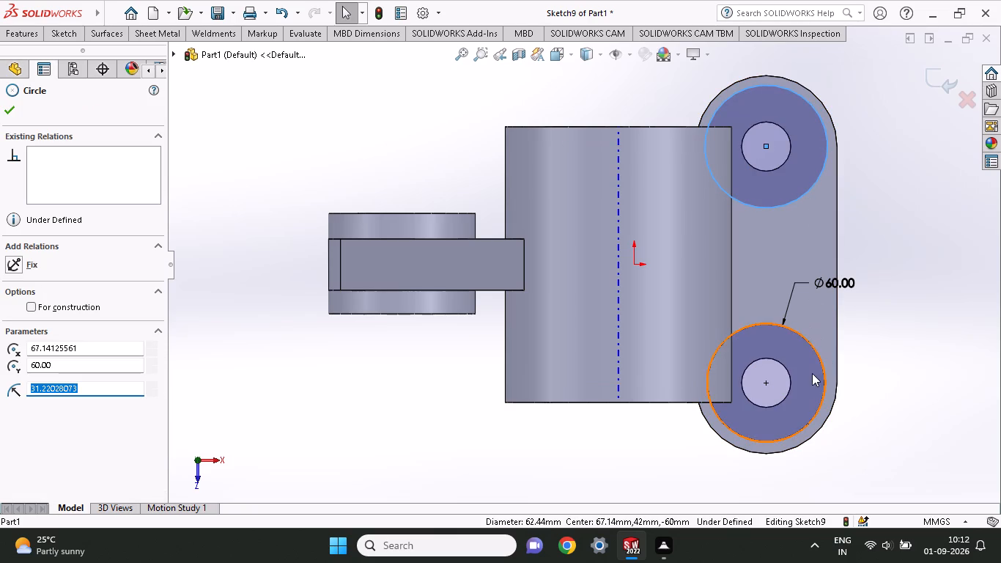
pyautogui.keyDown('shift'); pyautogui.click(815, 348); pyautogui.keyUp('shift')
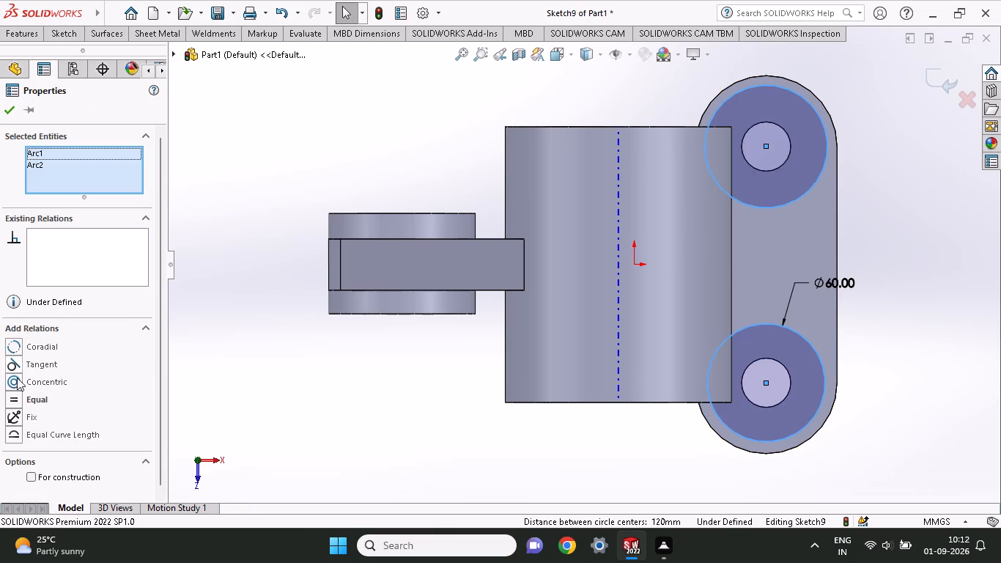
pyautogui.click(43, 397)
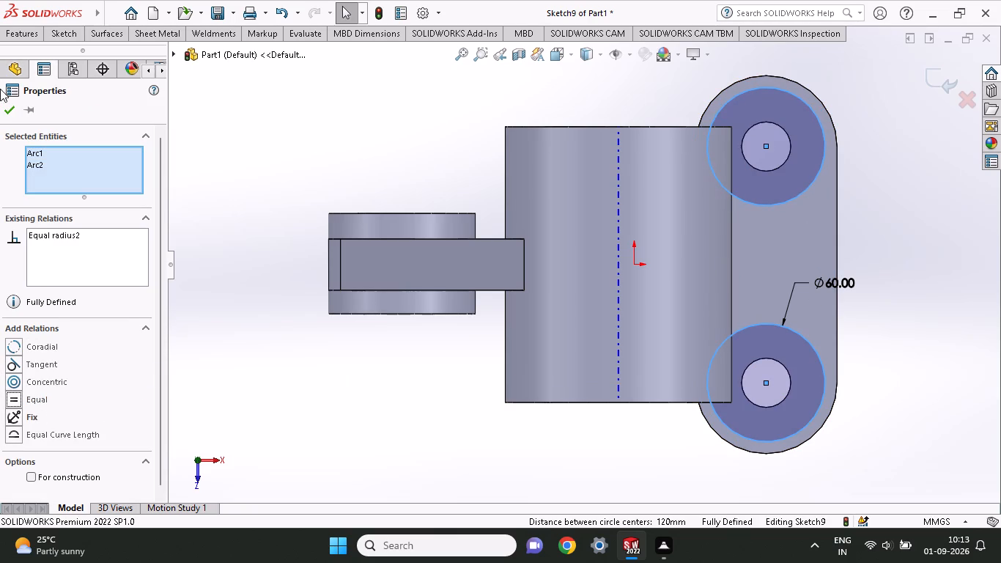
# Sketch an inner circle matching the hole edge at each of the two lug holes, concentric with the outer circles.
pyautogui.click(16, 38)
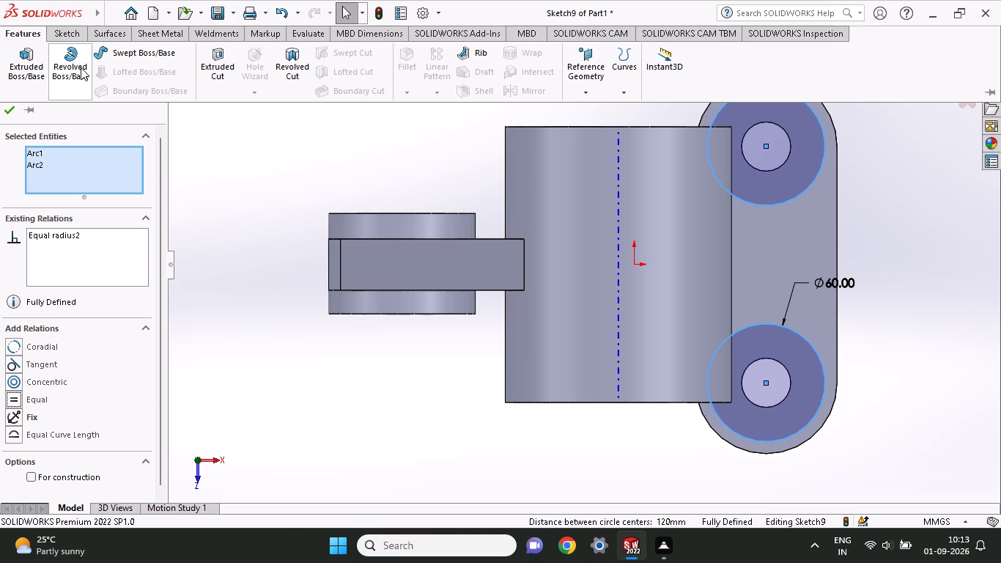
pyautogui.click(69, 38)
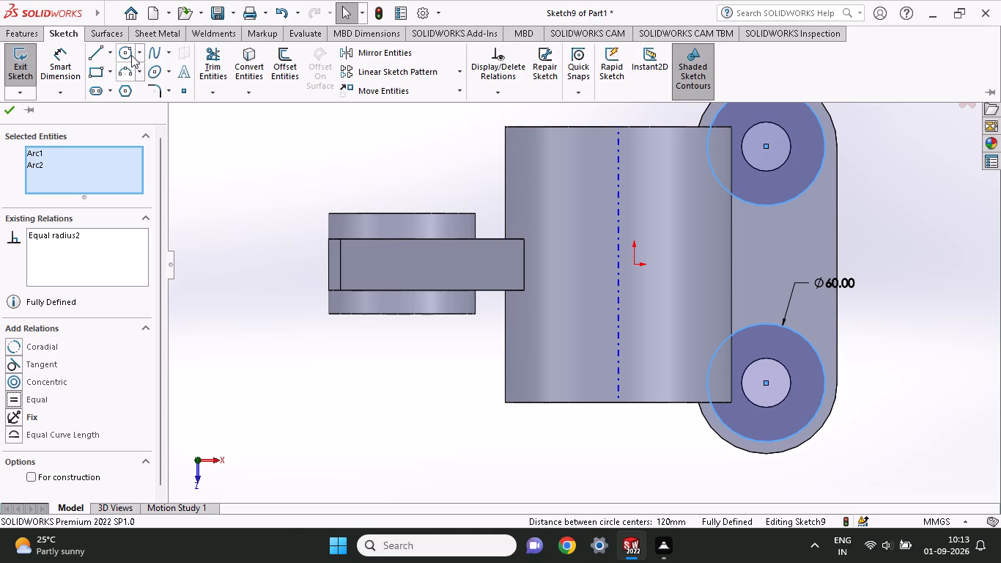
pyautogui.click(131, 55)
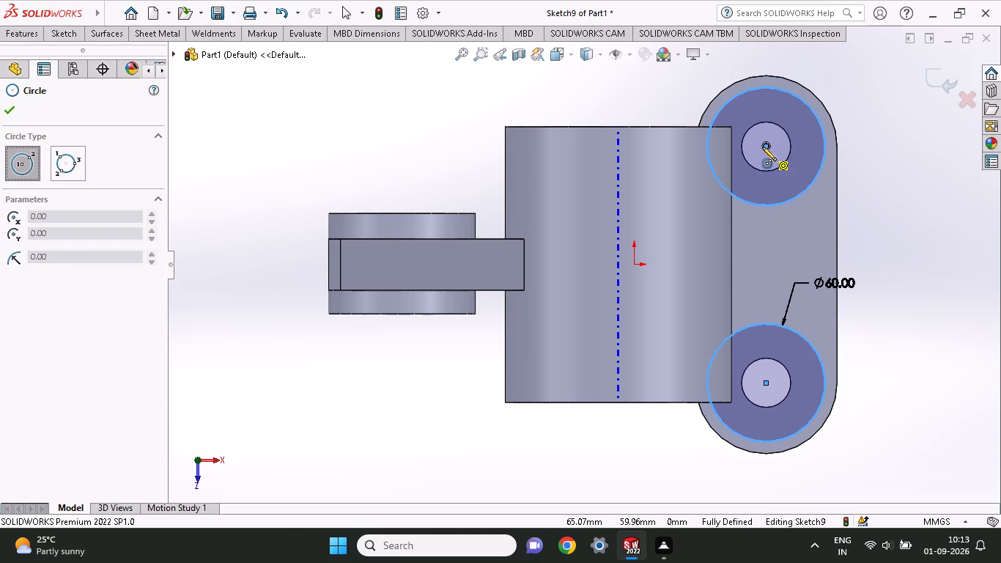
pyautogui.click(762, 147)
pyautogui.click(785, 169)
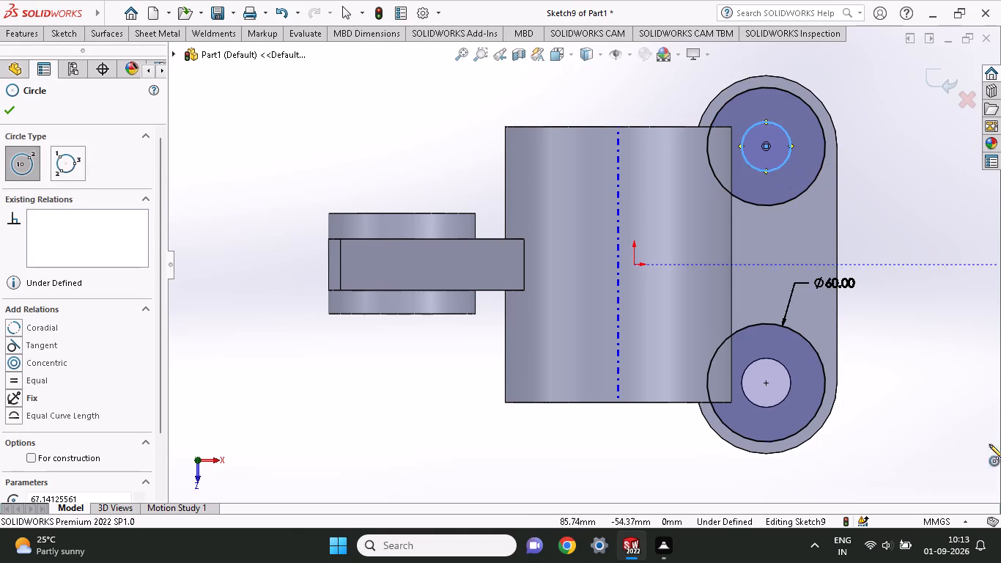
pyautogui.click(769, 384)
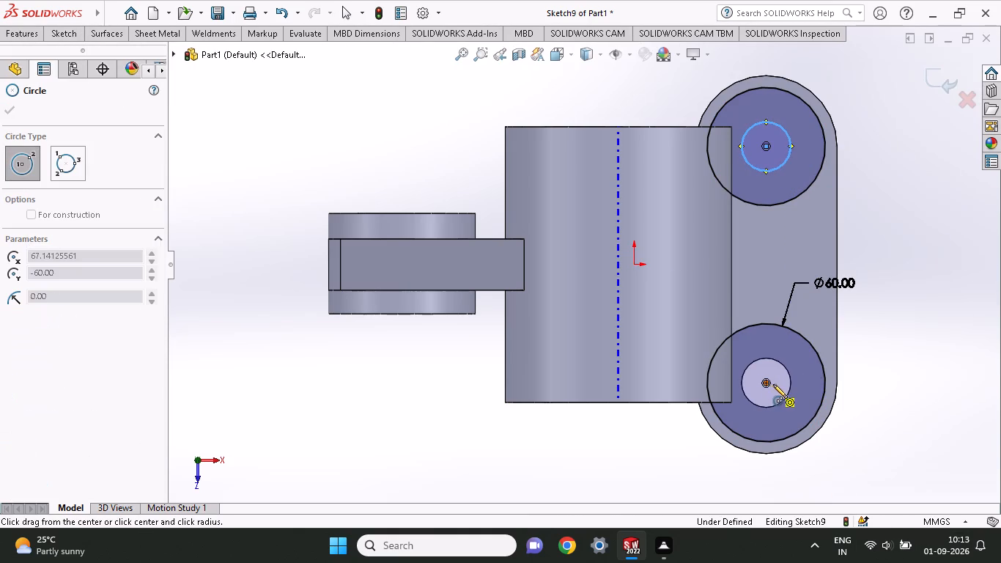
pyautogui.click(786, 395)
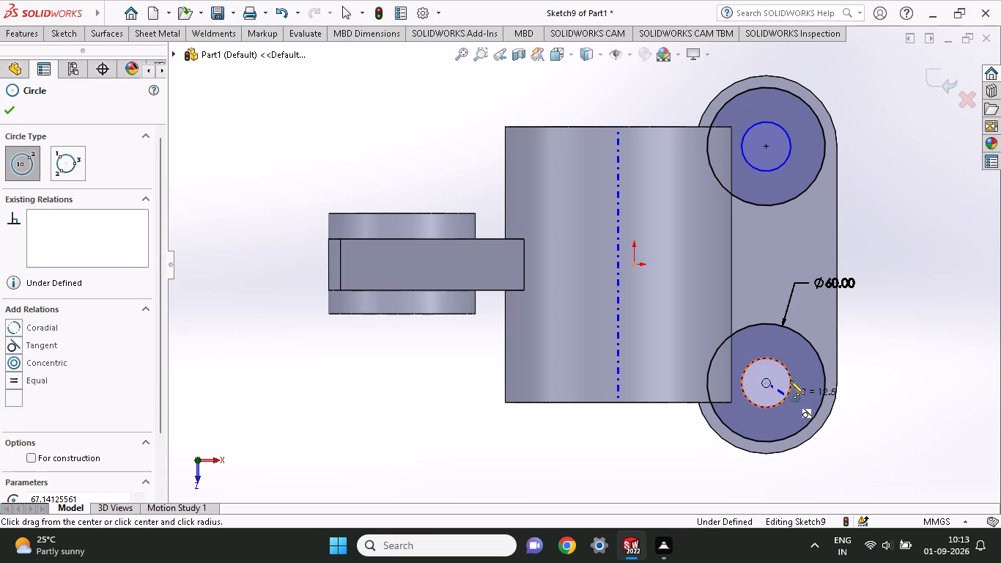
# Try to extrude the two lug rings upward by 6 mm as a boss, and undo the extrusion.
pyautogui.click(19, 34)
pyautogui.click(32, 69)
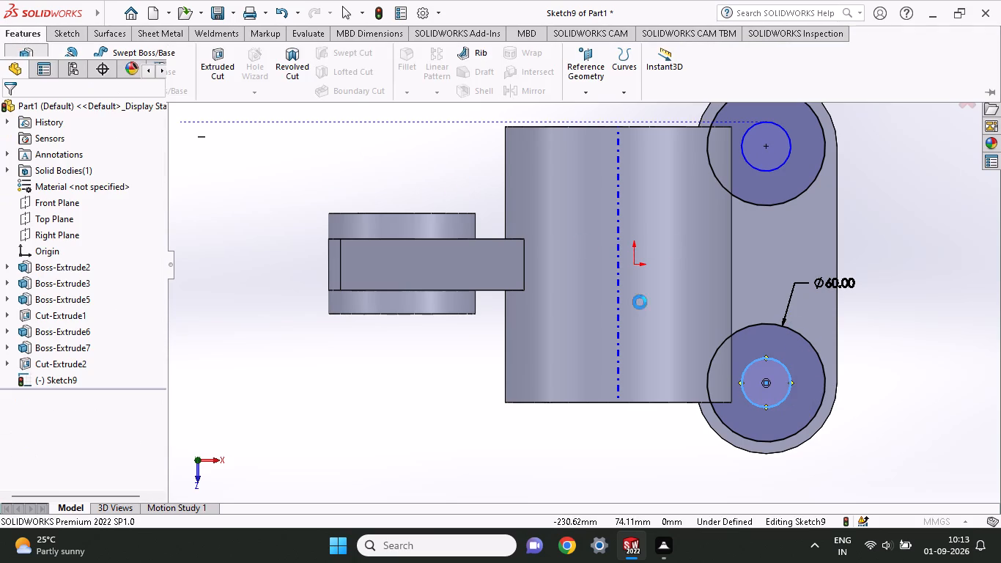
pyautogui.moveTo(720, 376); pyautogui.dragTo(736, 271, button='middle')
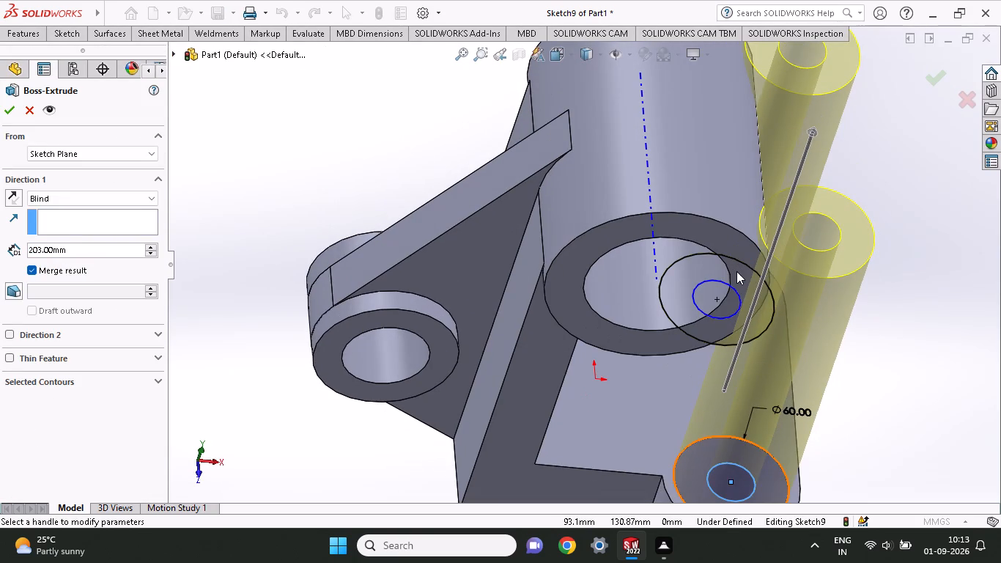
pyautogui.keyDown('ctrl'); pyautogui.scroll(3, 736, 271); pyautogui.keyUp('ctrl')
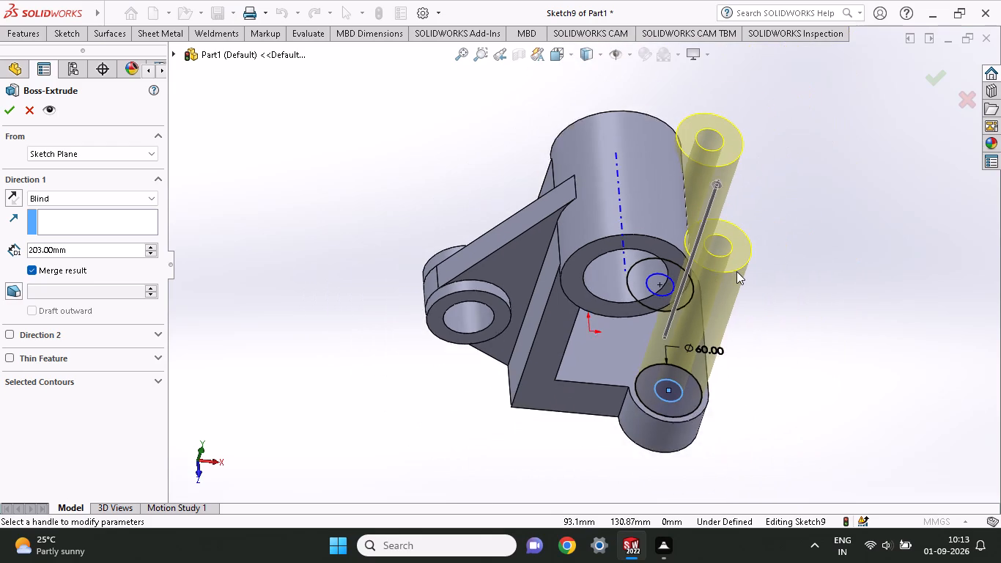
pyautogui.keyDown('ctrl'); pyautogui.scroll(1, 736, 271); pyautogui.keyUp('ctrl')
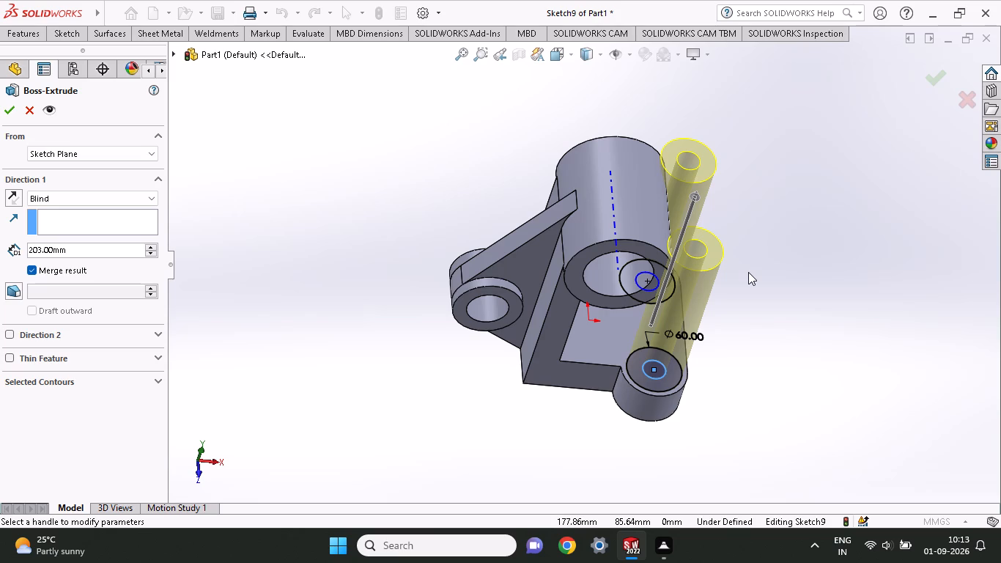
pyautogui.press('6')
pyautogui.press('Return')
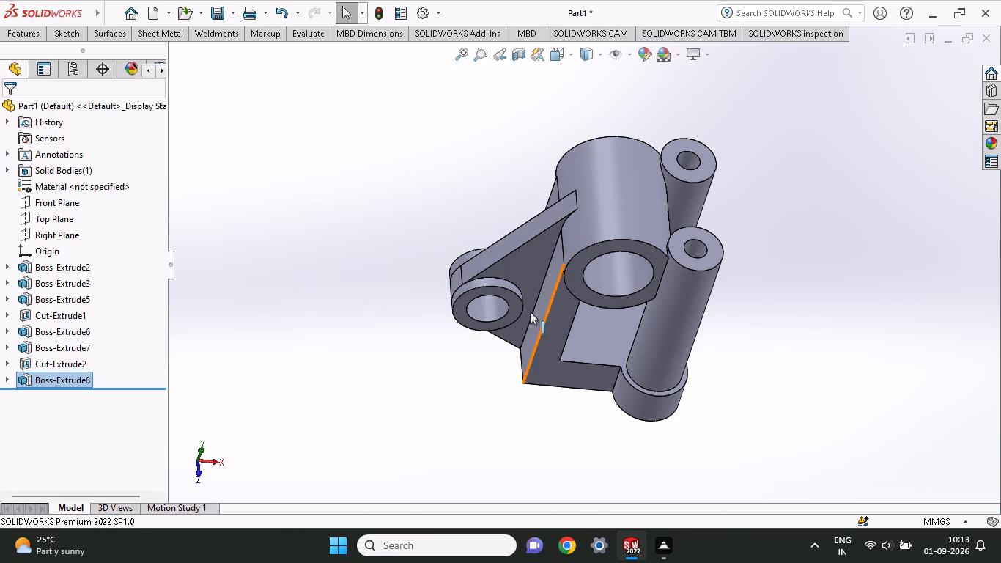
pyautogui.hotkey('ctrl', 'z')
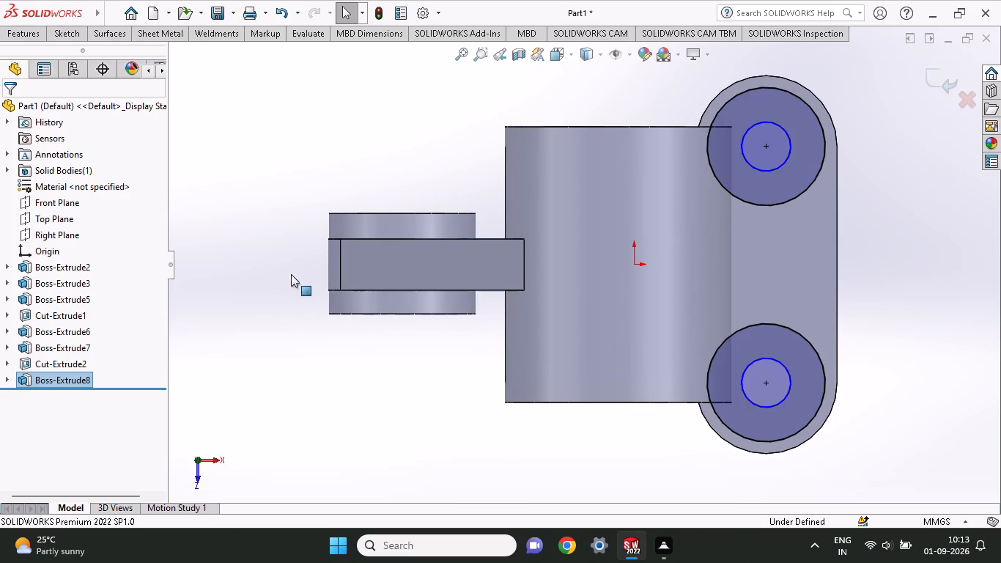
# Extrude the two ring profiles around the lug holes 6 mm upward from the base's top face, merged with the body.
pyautogui.click(15, 40)
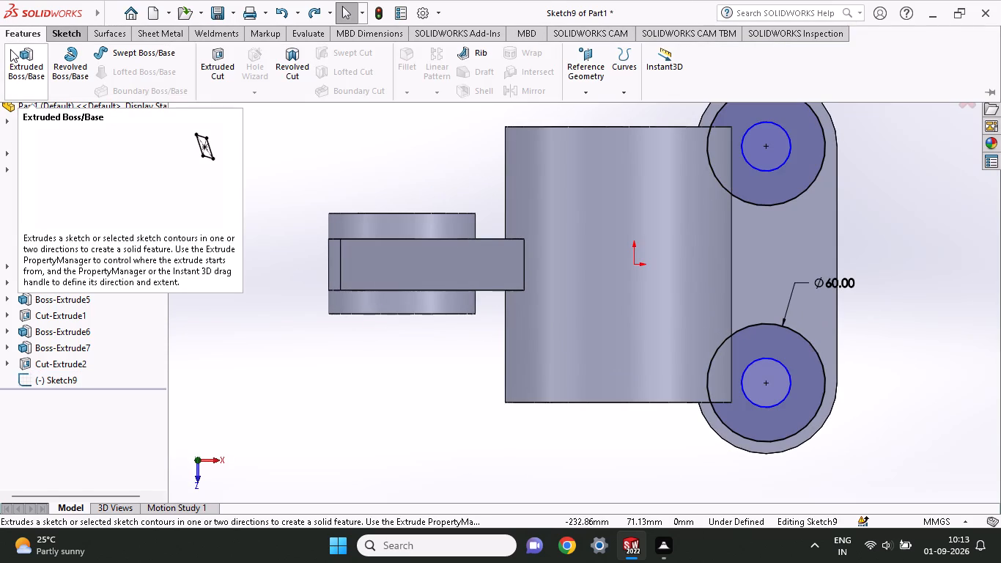
pyautogui.click(10, 54)
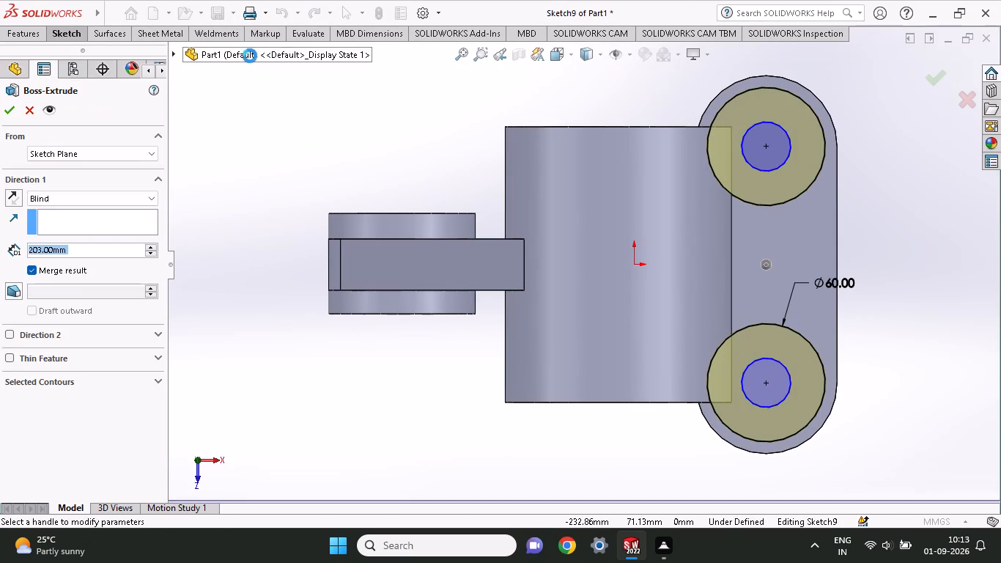
pyautogui.moveTo(553, 378); pyautogui.dragTo(525, 255, button='middle')
pyautogui.moveTo(68, 244); pyautogui.dragTo(0, 251)
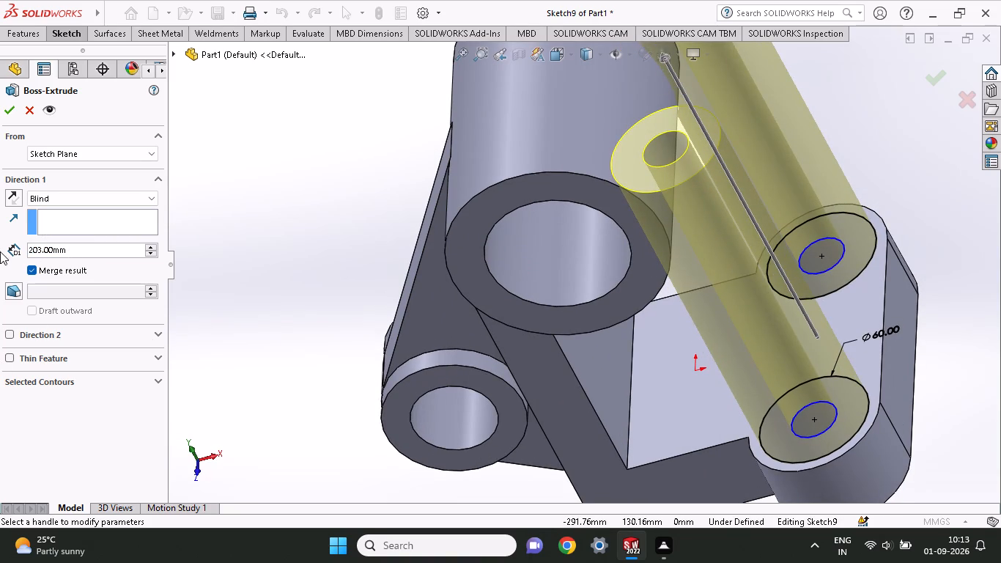
pyautogui.moveTo(71, 250); pyautogui.dragTo(0, 251)
pyautogui.press('6')
pyautogui.press('Return')
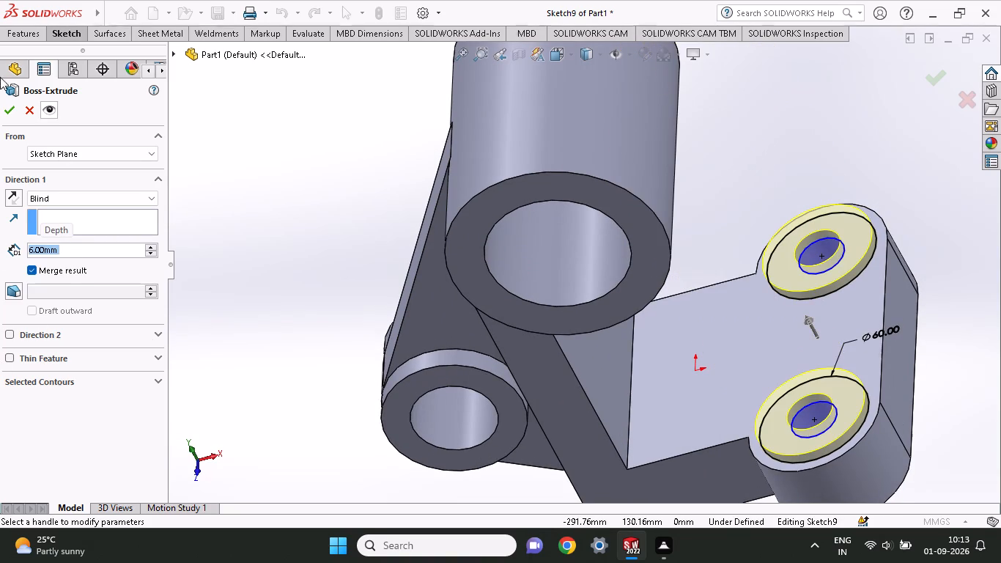
pyautogui.click(8, 106)
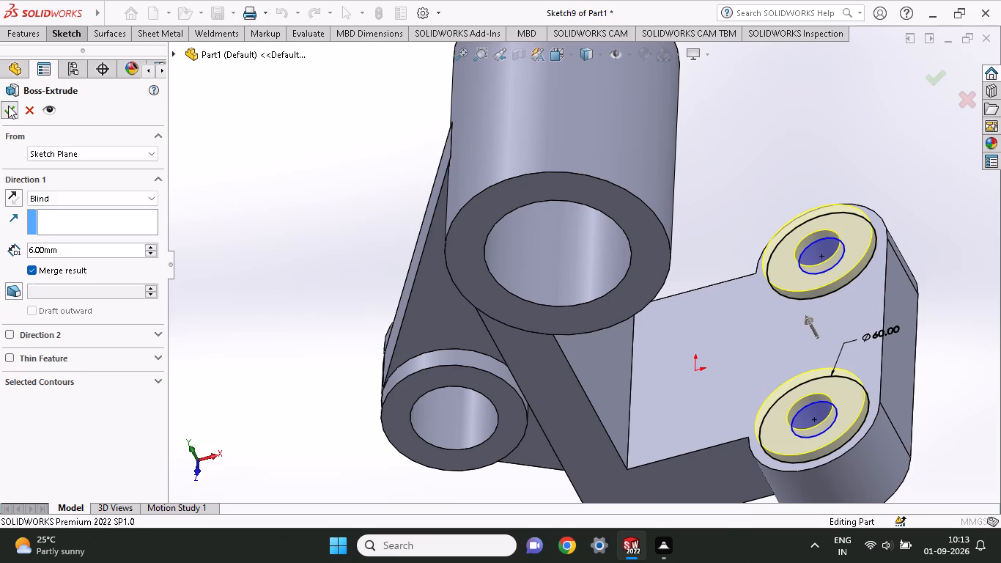
# Sketch a corner rectangle about 113 by 9.4 mm on the L-profile's front face, from the base's bottom edge to the lug's outer end.
pyautogui.moveTo(768, 227); pyautogui.dragTo(771, 158, button='middle')
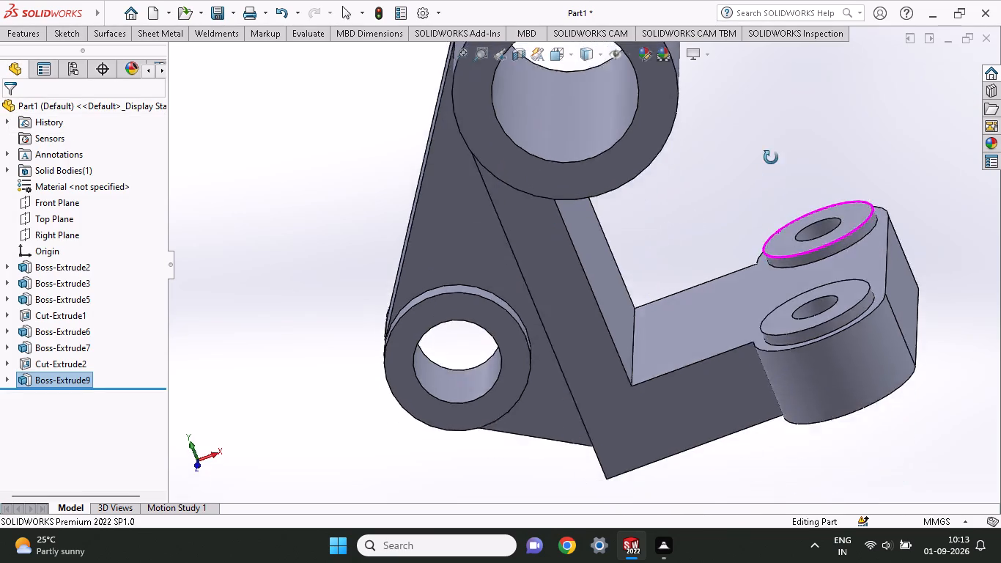
pyautogui.moveTo(771, 158); pyautogui.dragTo(720, 144, button='middle')
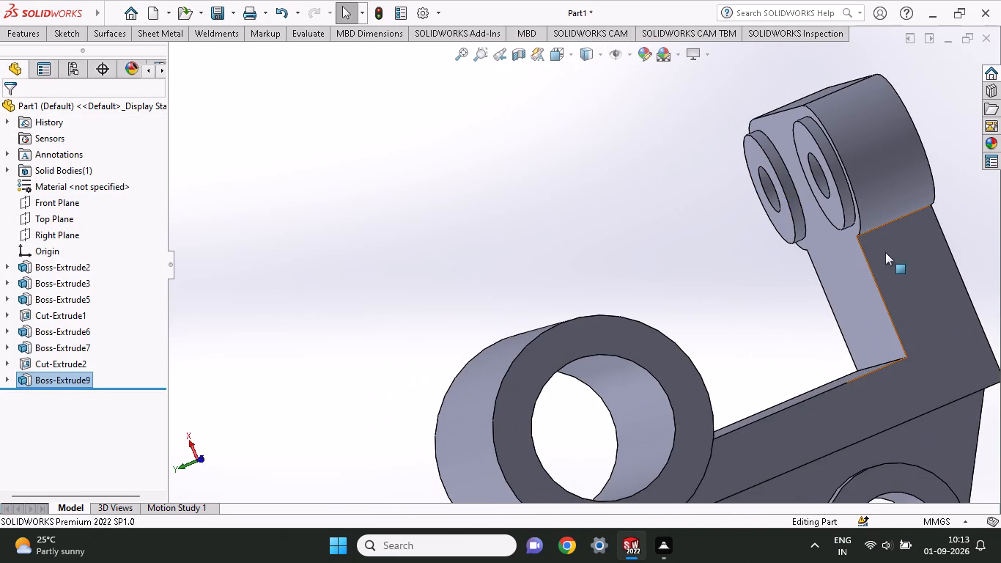
pyautogui.click(943, 311)
pyautogui.click(870, 271)
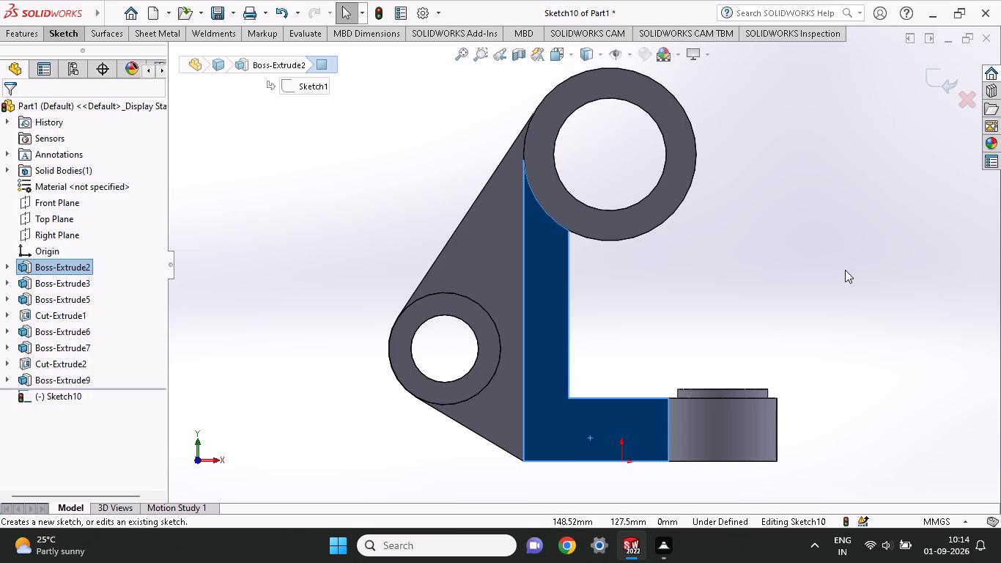
pyautogui.click(77, 36)
pyautogui.click(100, 73)
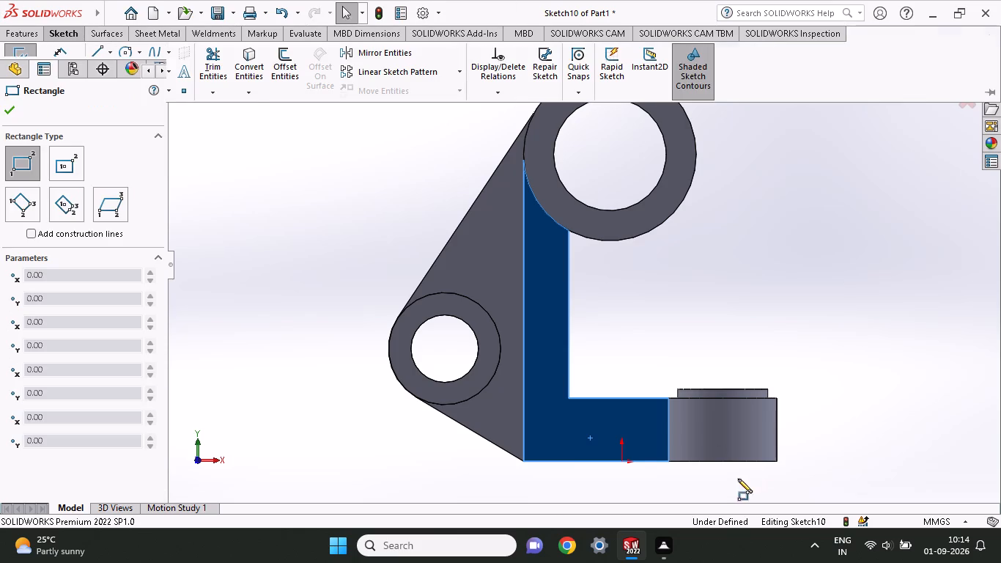
pyautogui.click(607, 462)
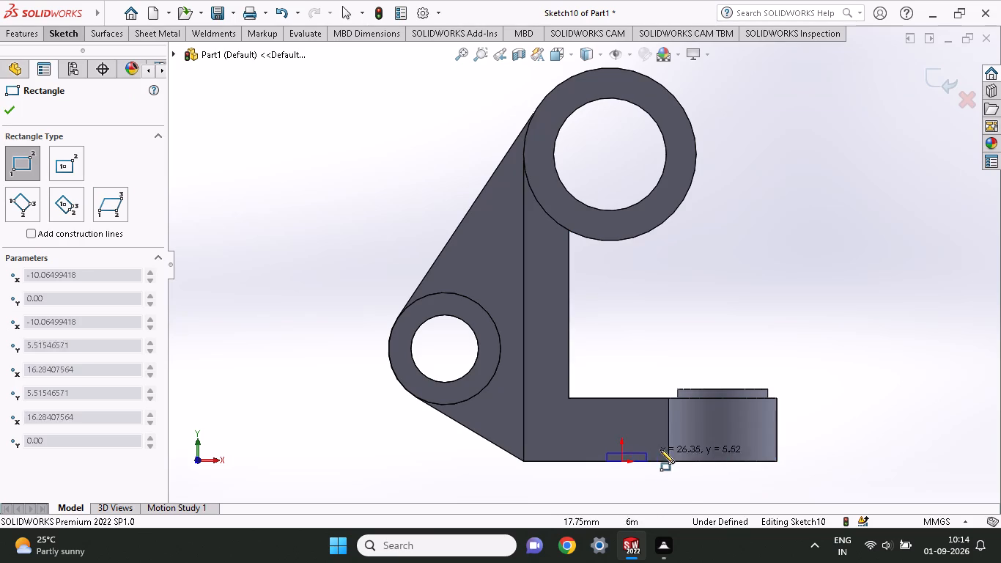
pyautogui.click(780, 447)
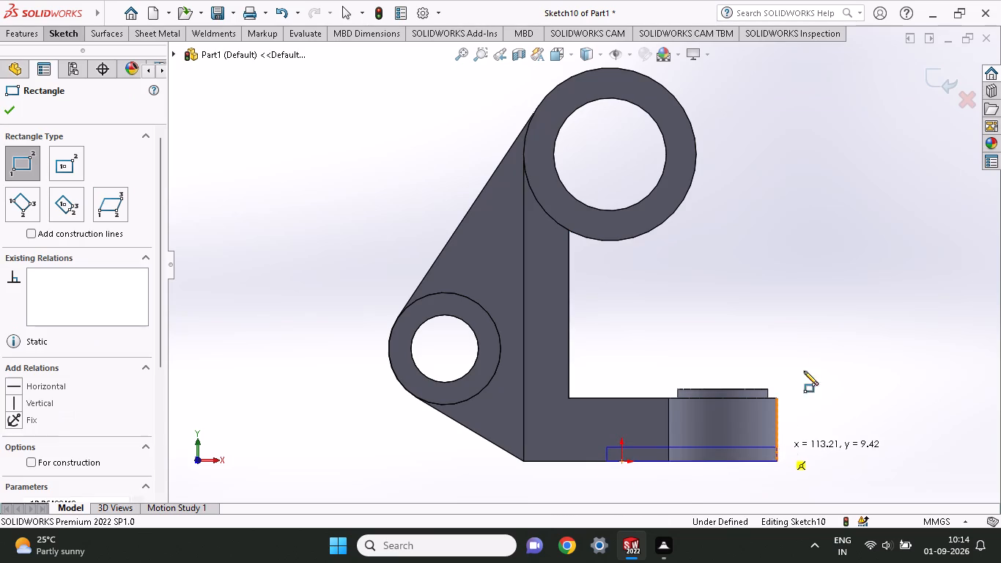
pyautogui.rightClick(824, 336)
pyautogui.click(821, 348)
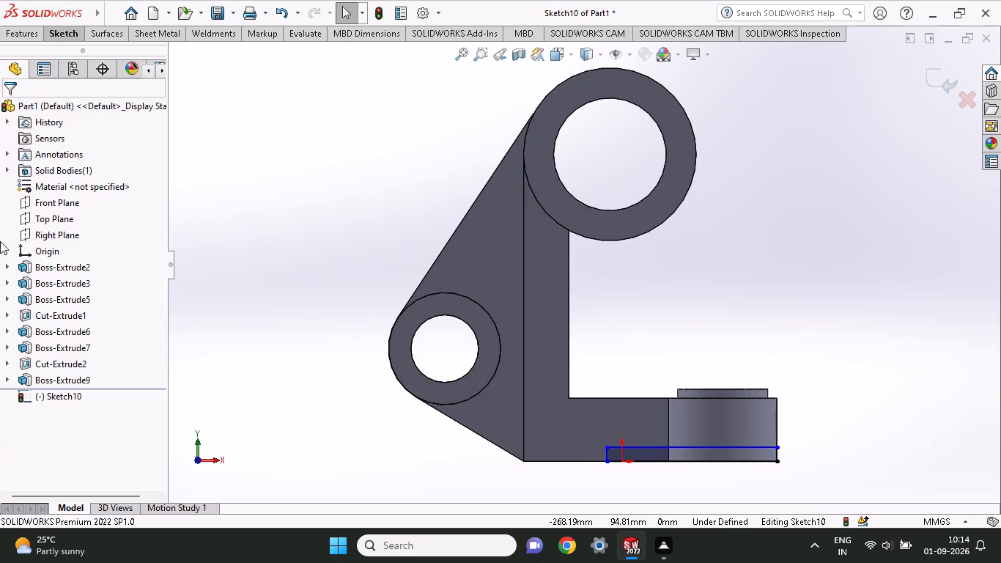
# Dimension the rectangle's lower inner corner to 57.6 mm from the bottom corner of the upright's outer edge.
pyautogui.click(55, 37)
pyautogui.click(68, 54)
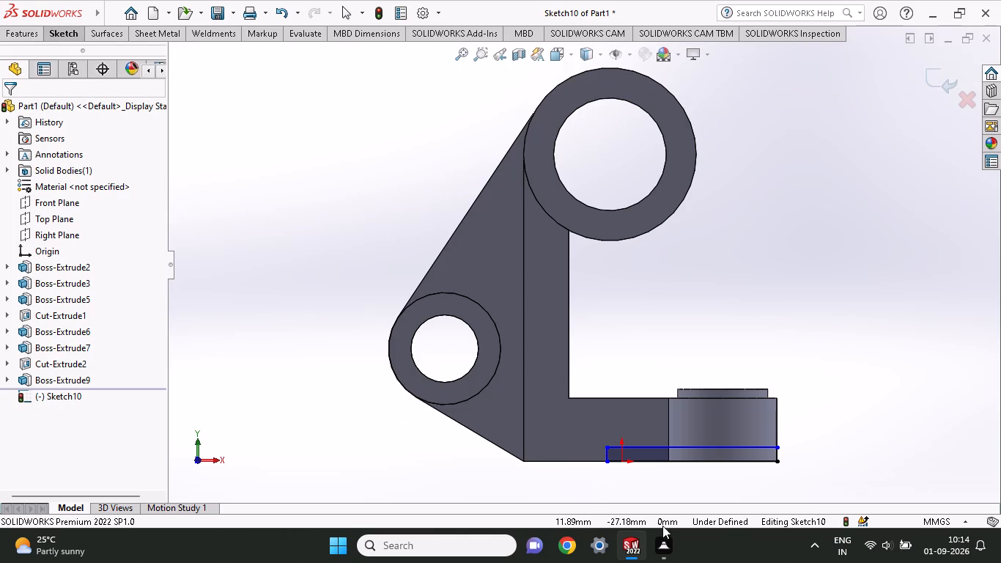
pyautogui.click(605, 465)
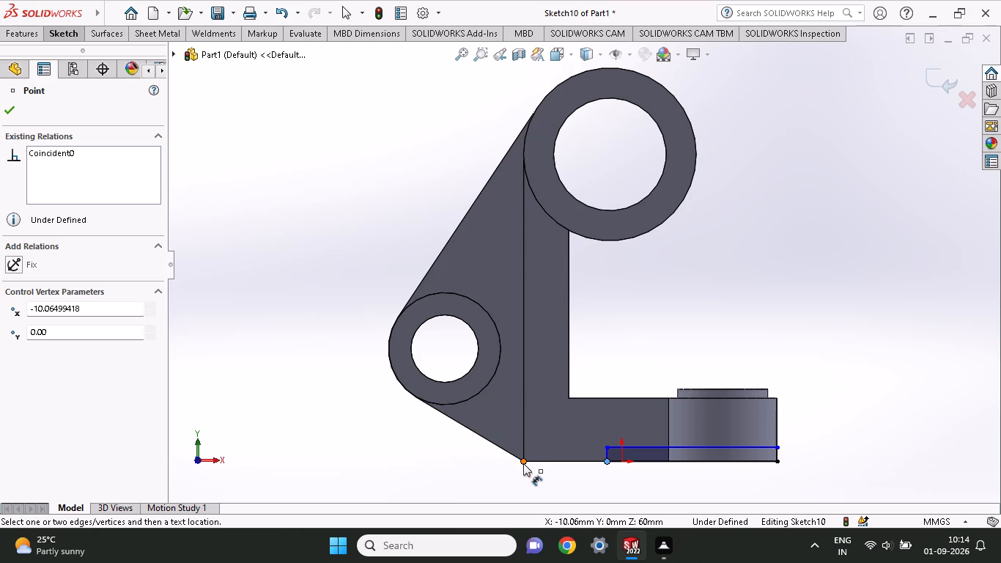
pyautogui.click(523, 463)
pyautogui.click(551, 481)
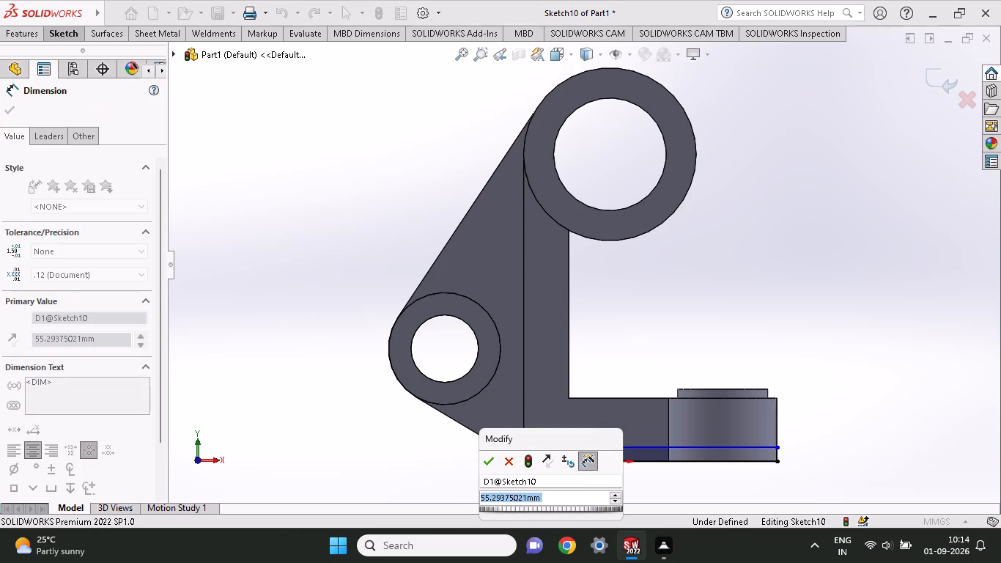
pyautogui.write('57.6')
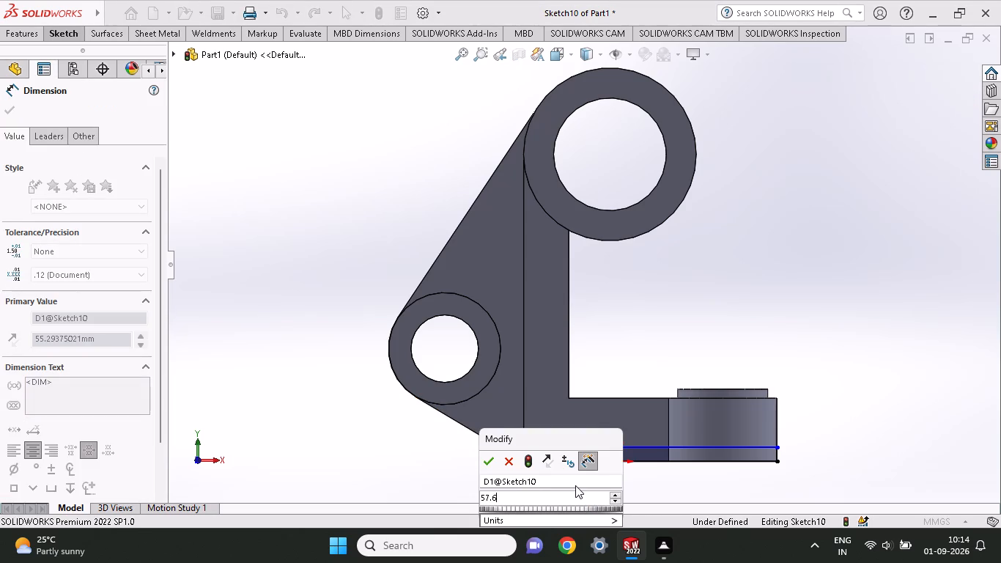
pyautogui.press('Return')
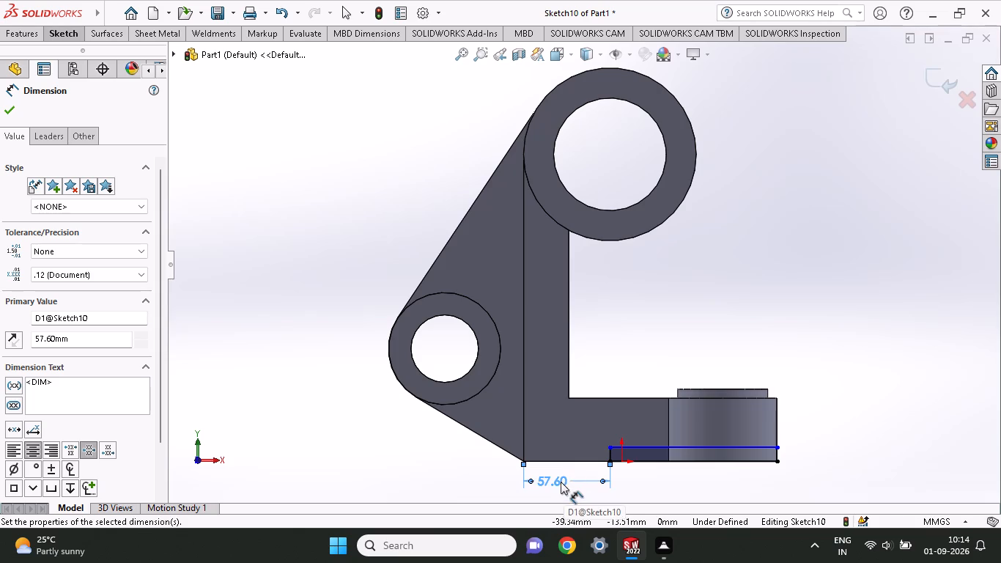
# Set the distance from the upright's bottom outer corner to the rectangle's lower inner corner to 57.5 mm.
pyautogui.doubleClick(559, 485)
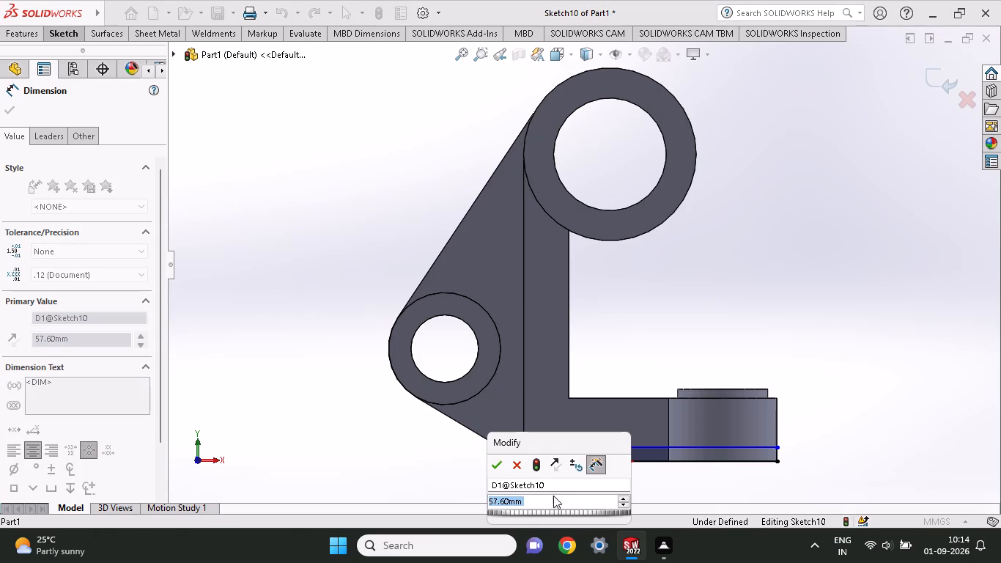
pyautogui.click(551, 498)
pyautogui.press('BackSpace')
pyautogui.press('BackSpace')
pyautogui.press('BackSpace')
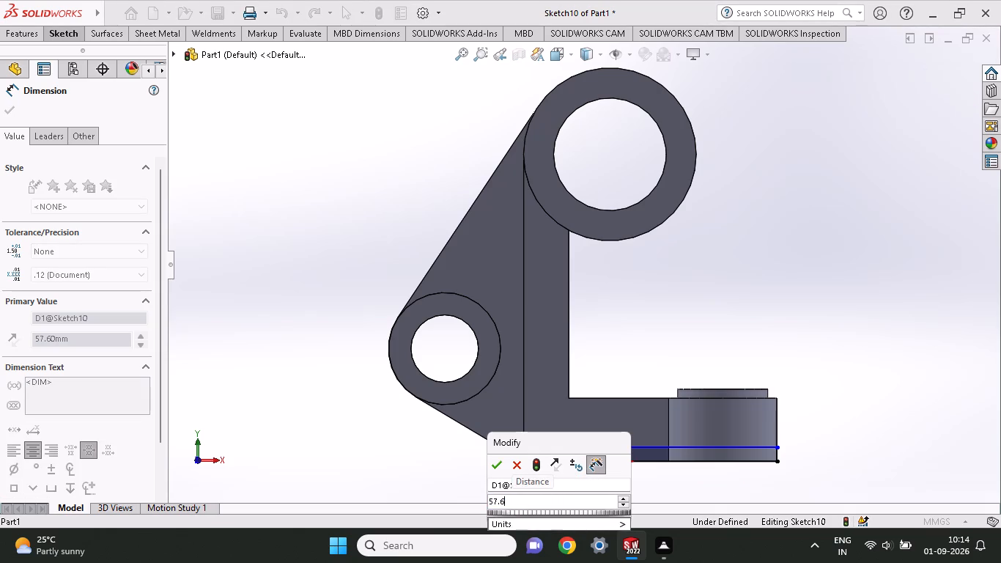
pyautogui.press('BackSpace')
pyautogui.press('5')
pyautogui.press('Return')
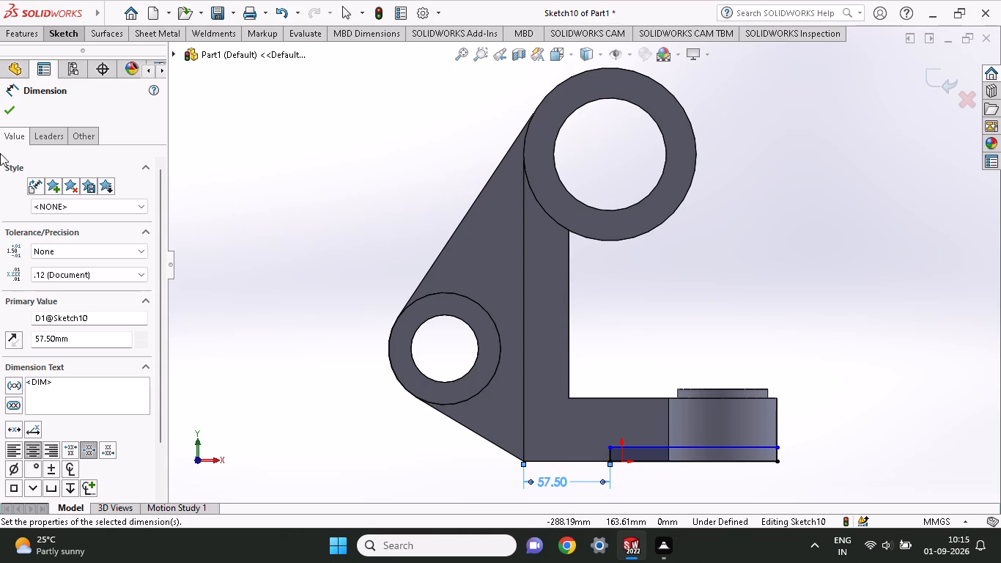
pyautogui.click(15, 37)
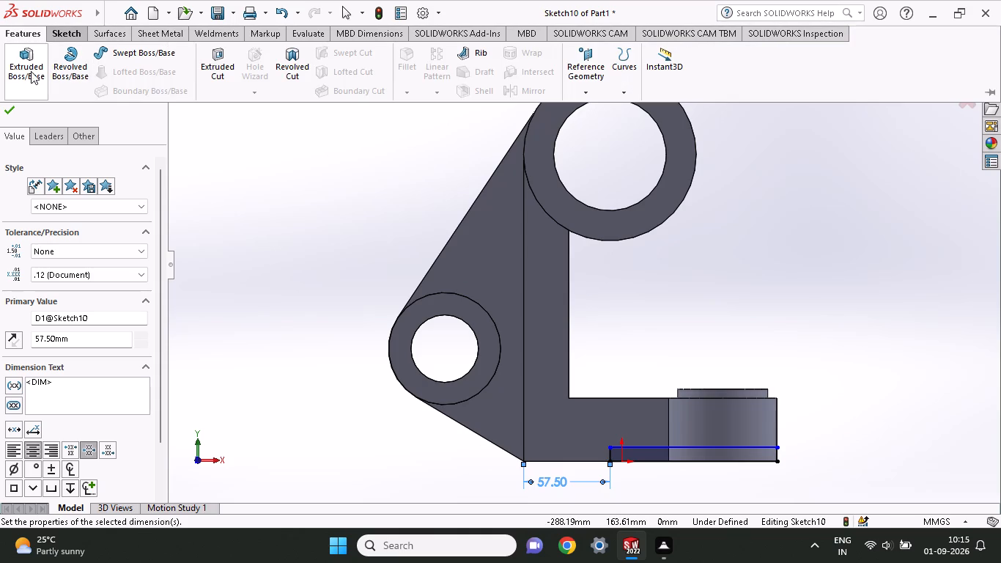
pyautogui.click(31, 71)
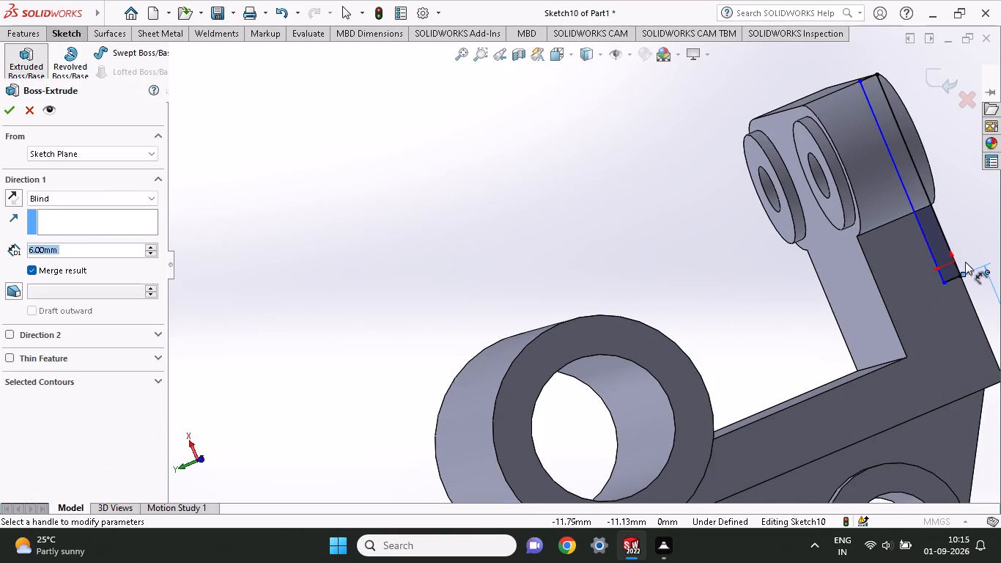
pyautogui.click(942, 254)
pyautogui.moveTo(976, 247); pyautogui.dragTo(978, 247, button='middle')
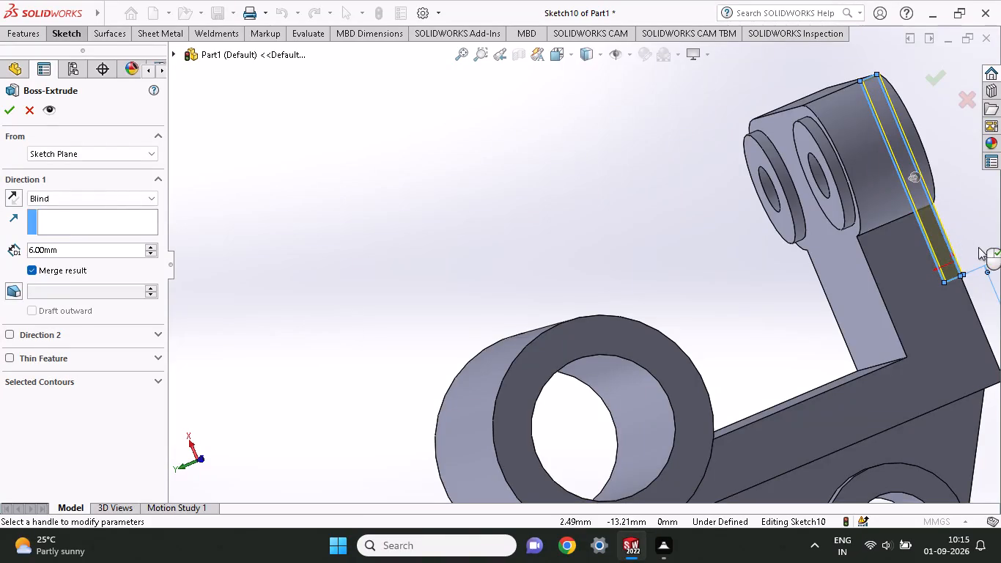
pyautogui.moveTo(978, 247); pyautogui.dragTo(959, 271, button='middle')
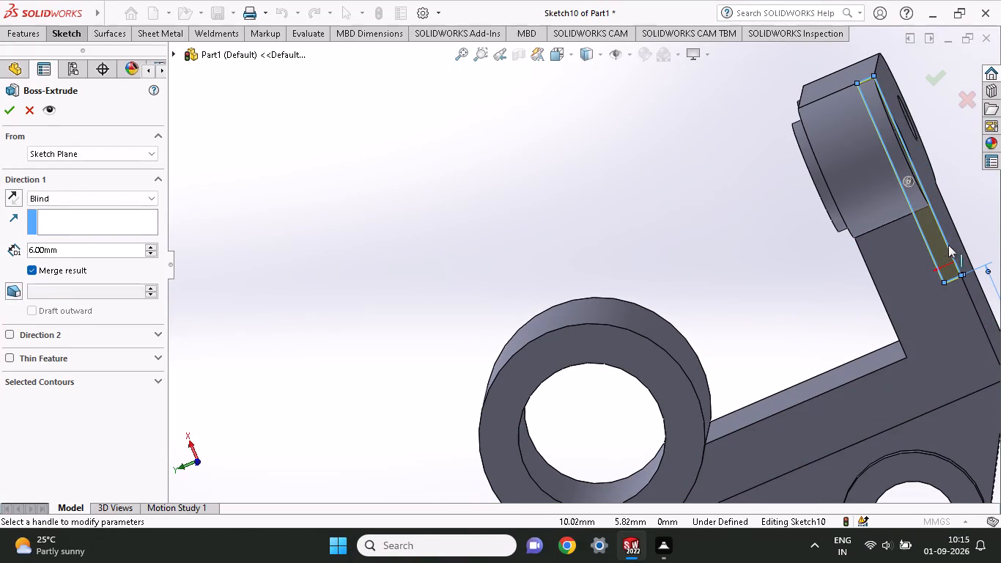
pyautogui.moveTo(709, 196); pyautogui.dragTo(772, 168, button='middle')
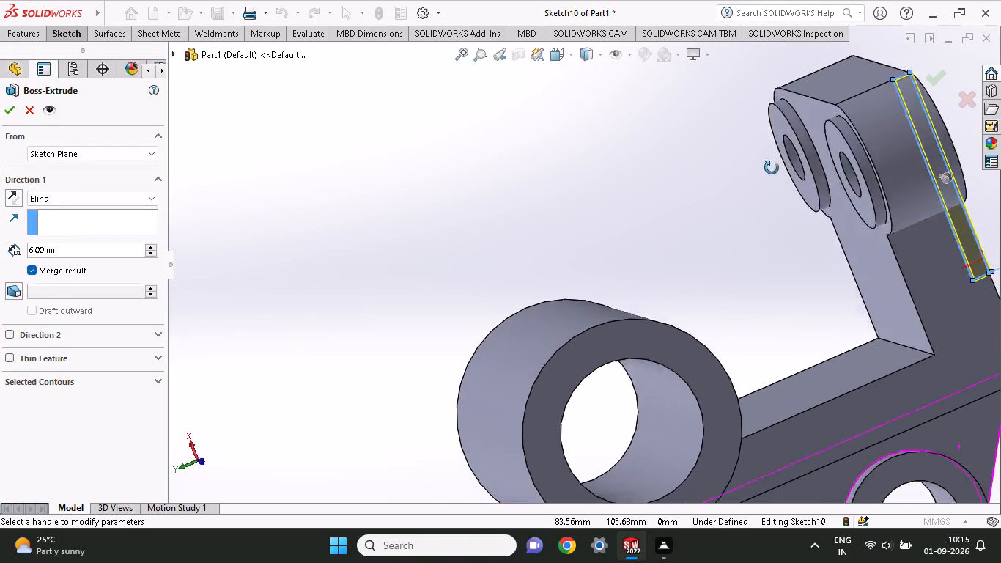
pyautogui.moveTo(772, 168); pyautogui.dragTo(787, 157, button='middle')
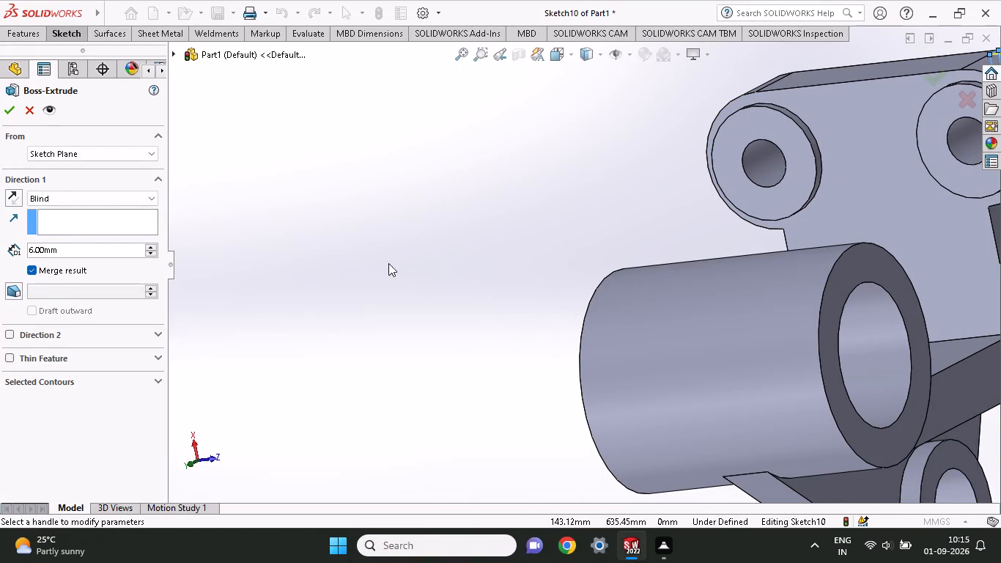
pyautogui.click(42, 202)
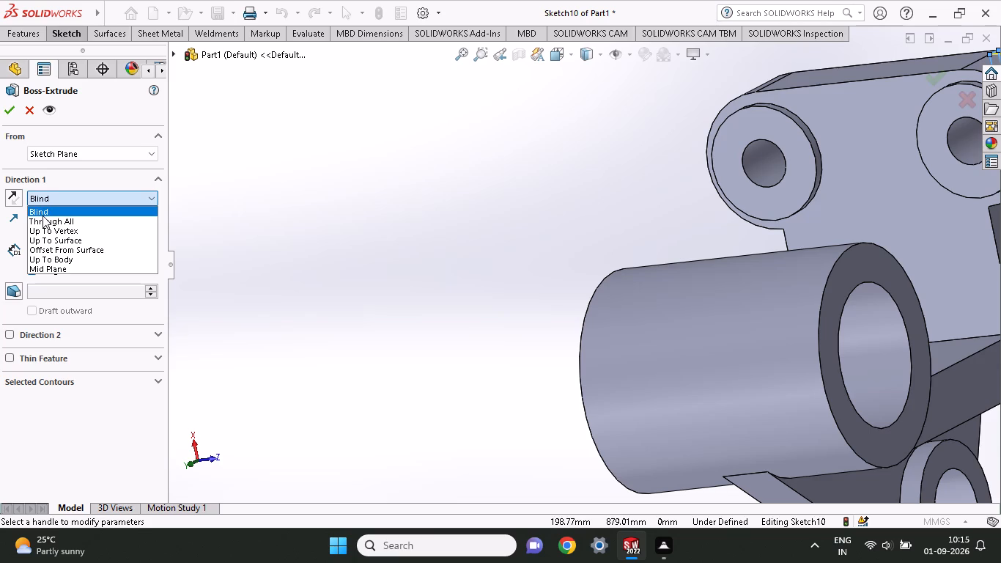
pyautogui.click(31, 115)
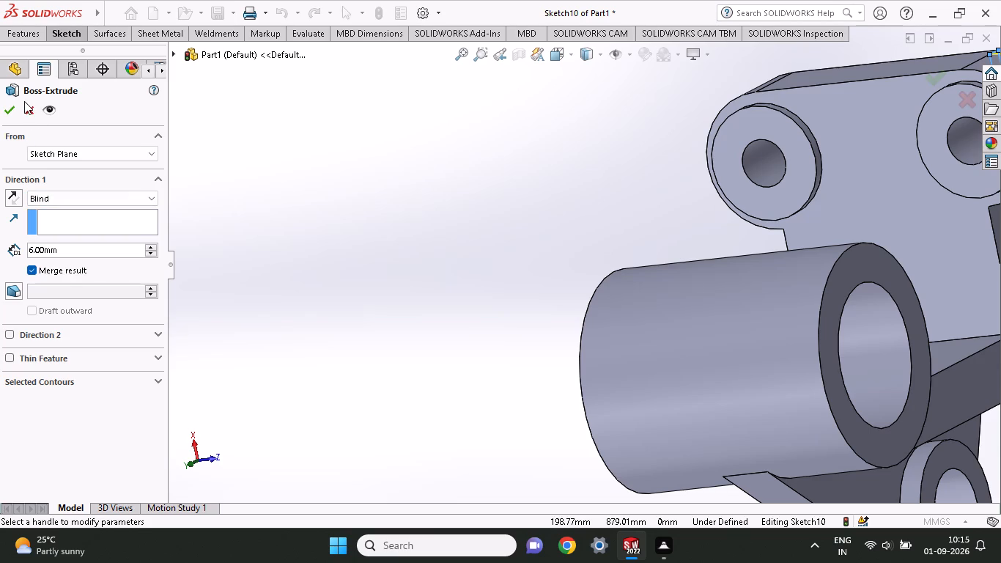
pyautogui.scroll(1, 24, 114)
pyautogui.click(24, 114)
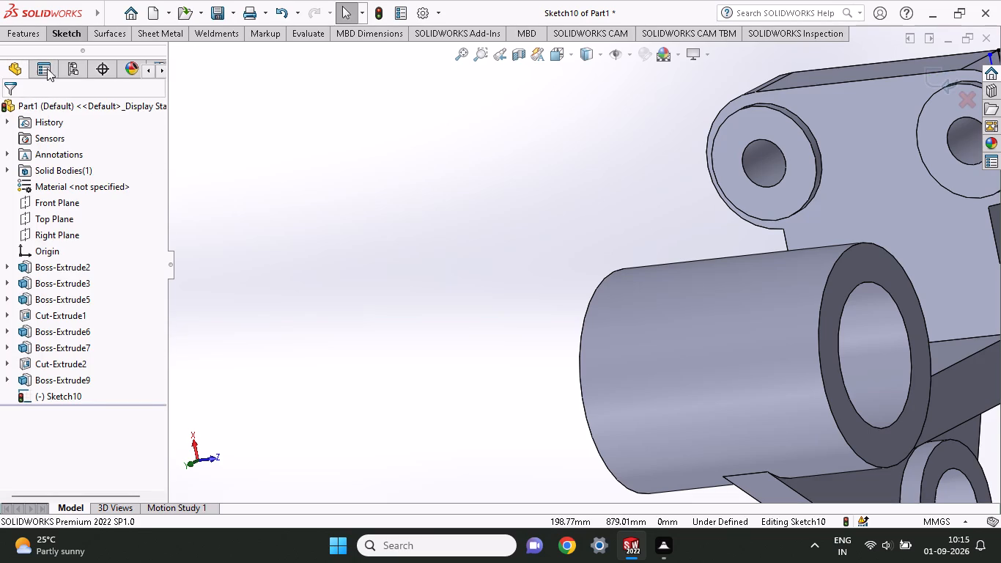
# Extrude-cut the rectangle through the base's underside, blind 317 mm in the first direction and 85 mm in the second.
pyautogui.click(32, 34)
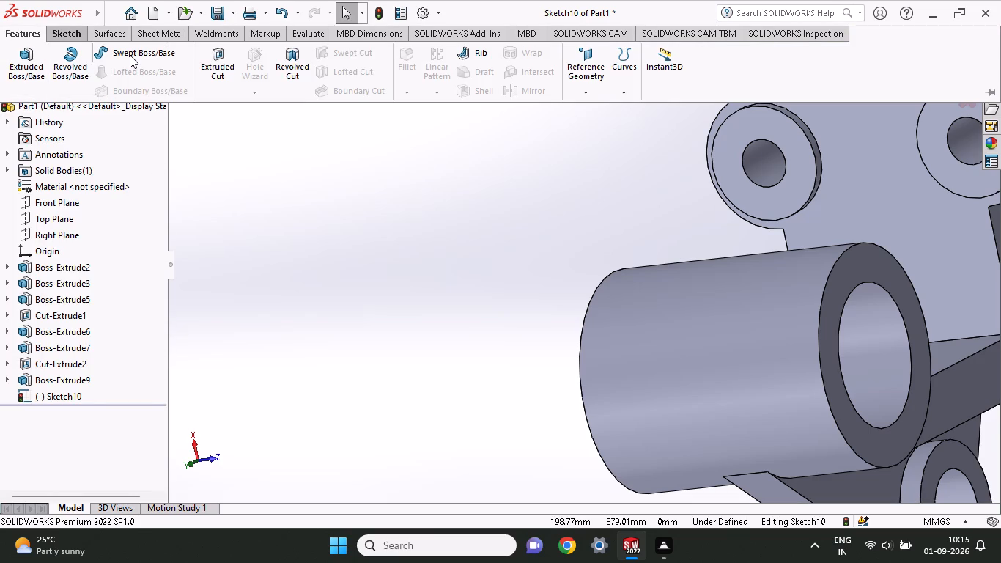
pyautogui.click(209, 68)
pyautogui.keyDown('ctrl'); pyautogui.scroll(1, 744, 303); pyautogui.keyUp('ctrl')
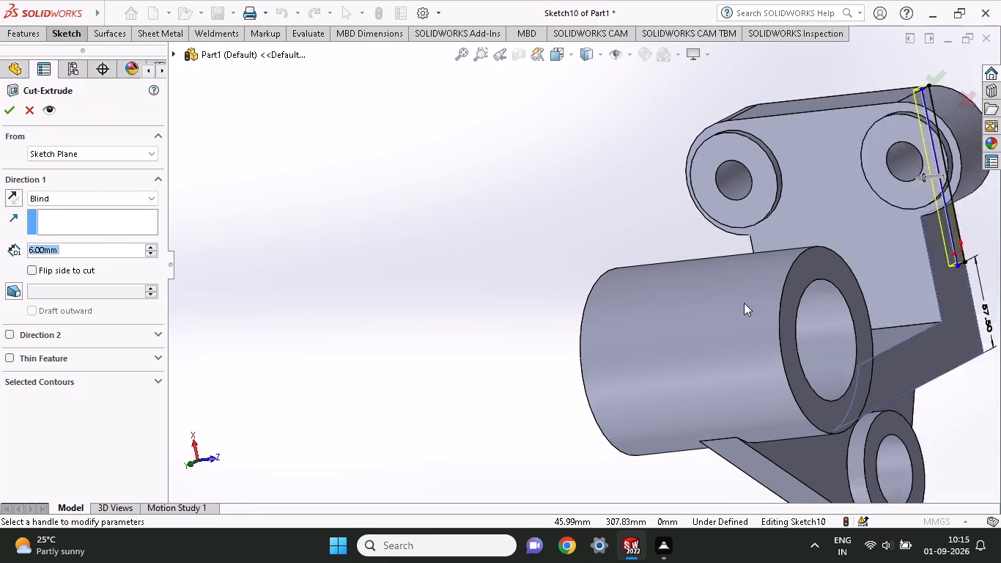
pyautogui.keyDown('ctrl'); pyautogui.scroll(2, 744, 303); pyautogui.keyUp('ctrl')
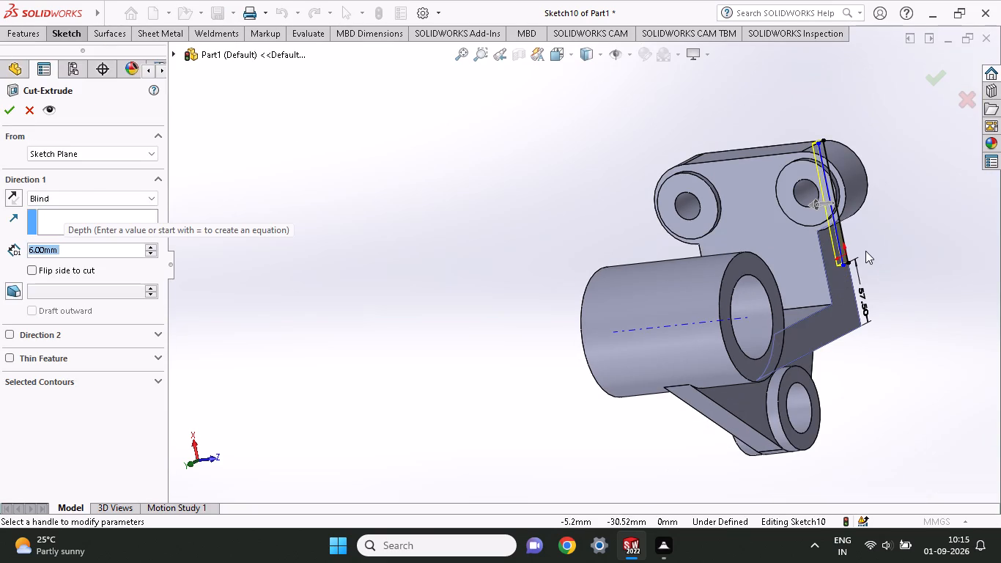
pyautogui.middleClick(873, 250)
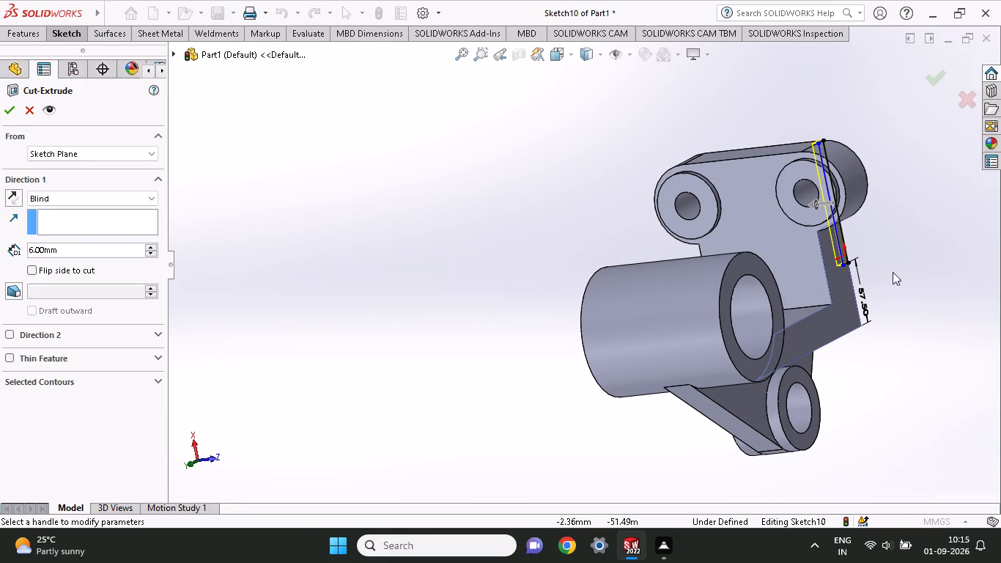
pyautogui.moveTo(810, 204); pyautogui.dragTo(810, 204)
pyautogui.moveTo(810, 204); pyautogui.dragTo(513, 205)
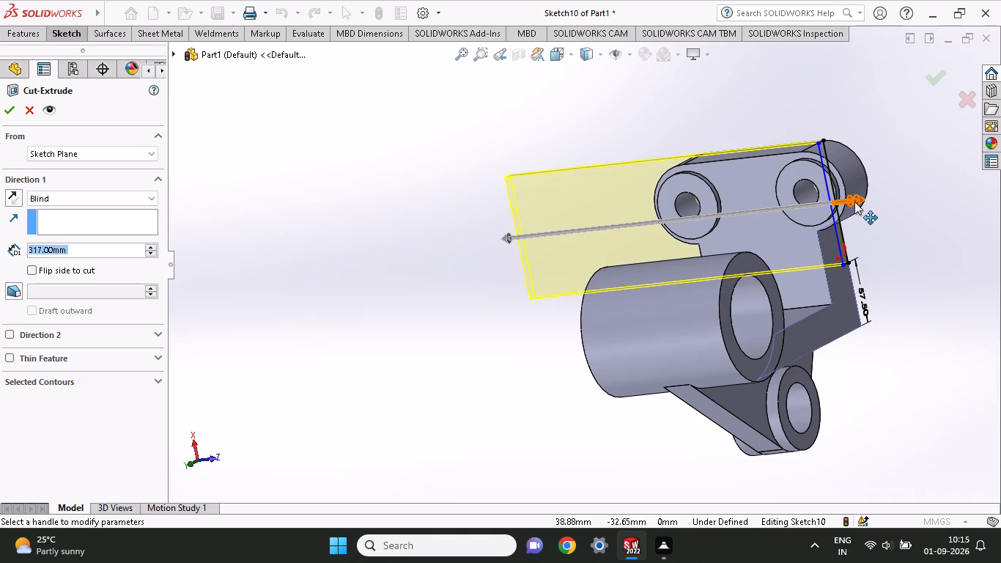
pyautogui.moveTo(854, 199); pyautogui.dragTo(918, 200)
pyautogui.moveTo(918, 204); pyautogui.dragTo(856, 216, button='middle')
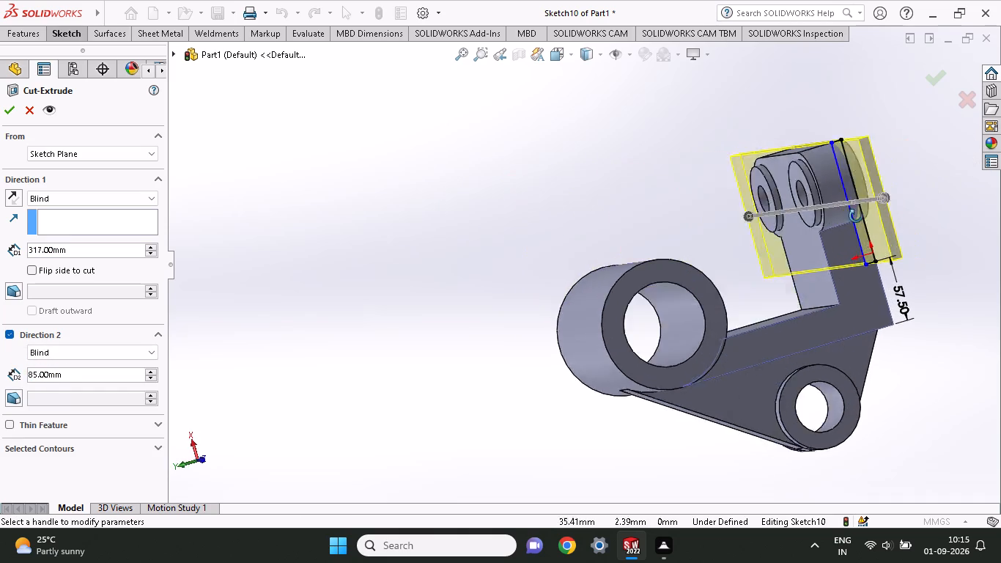
pyautogui.moveTo(856, 216); pyautogui.dragTo(824, 221, button='middle')
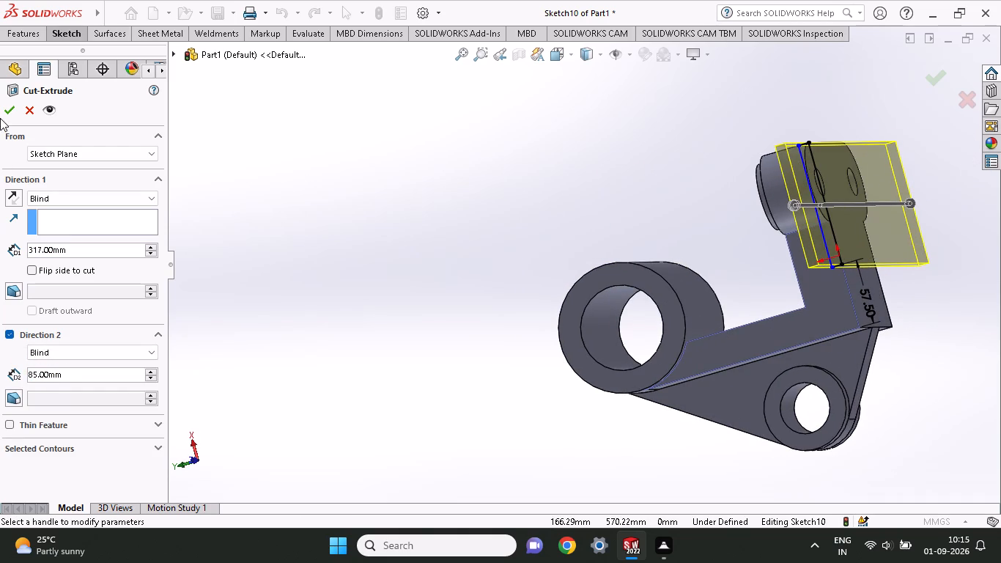
pyautogui.click(7, 109)
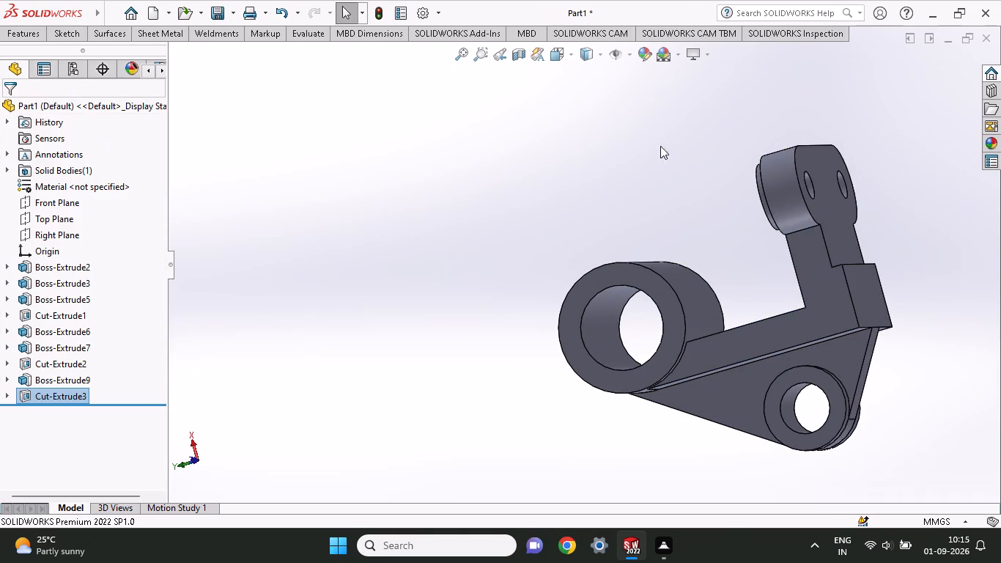
# Examine the bracket from several sides, including the relief cut under the lugged base.
pyautogui.moveTo(674, 152); pyautogui.dragTo(876, 142, button='middle')
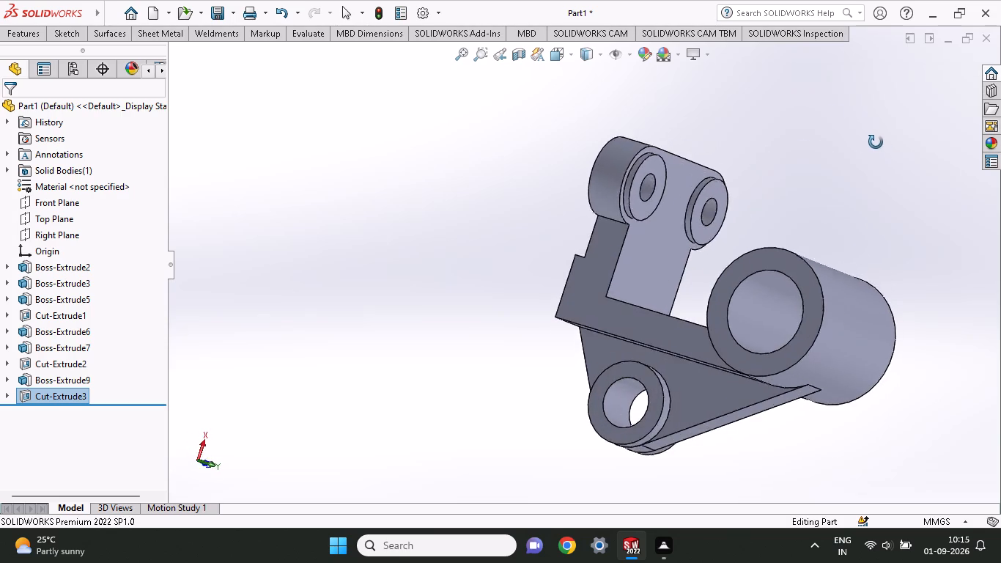
pyautogui.moveTo(876, 142); pyautogui.dragTo(821, 15, button='middle')
pyautogui.moveTo(827, 251); pyautogui.dragTo(700, 169, button='middle')
pyautogui.scroll(1, 717, 152)
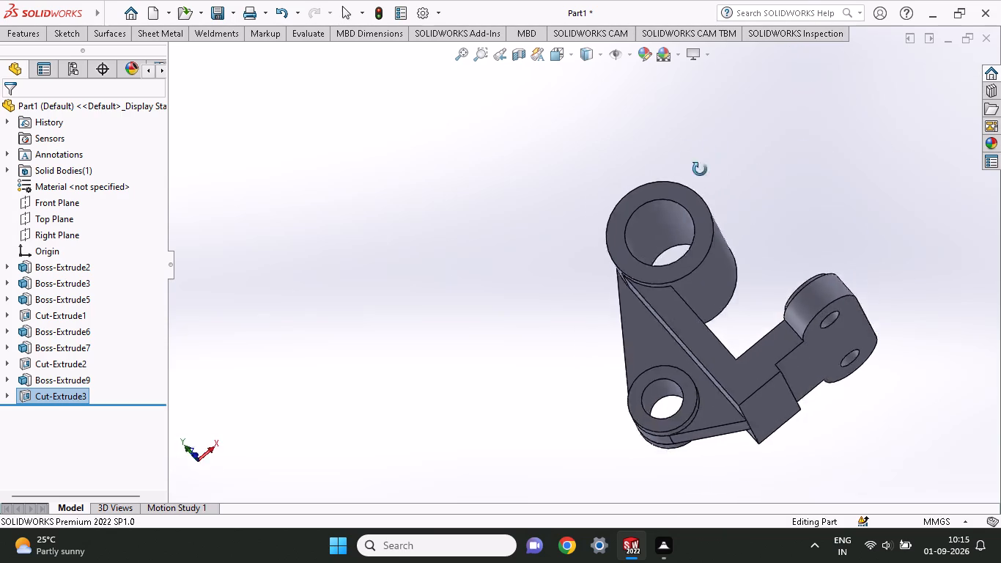
pyautogui.moveTo(700, 169); pyautogui.dragTo(898, 117, button='middle')
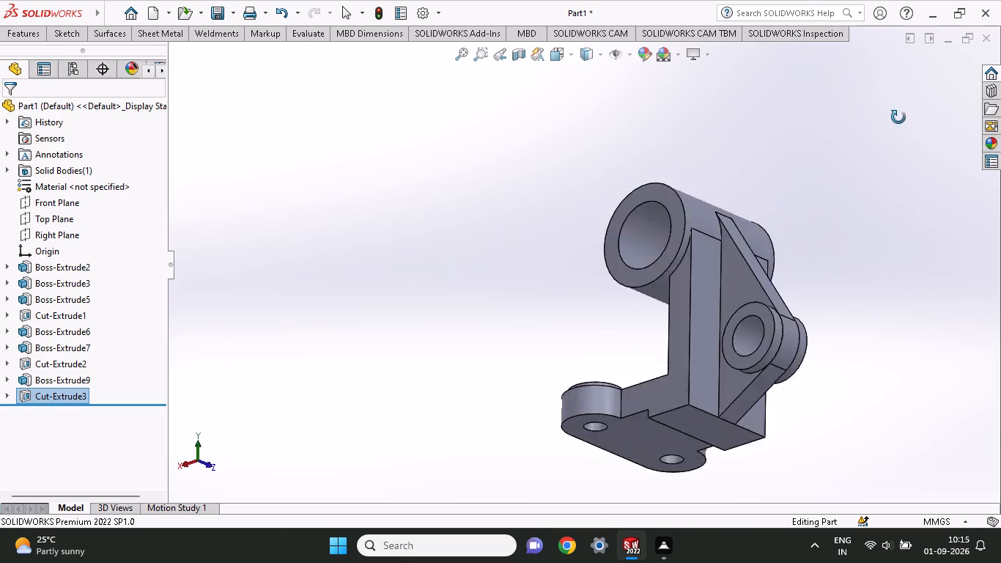
pyautogui.moveTo(898, 117); pyautogui.dragTo(948, 249, button='middle')
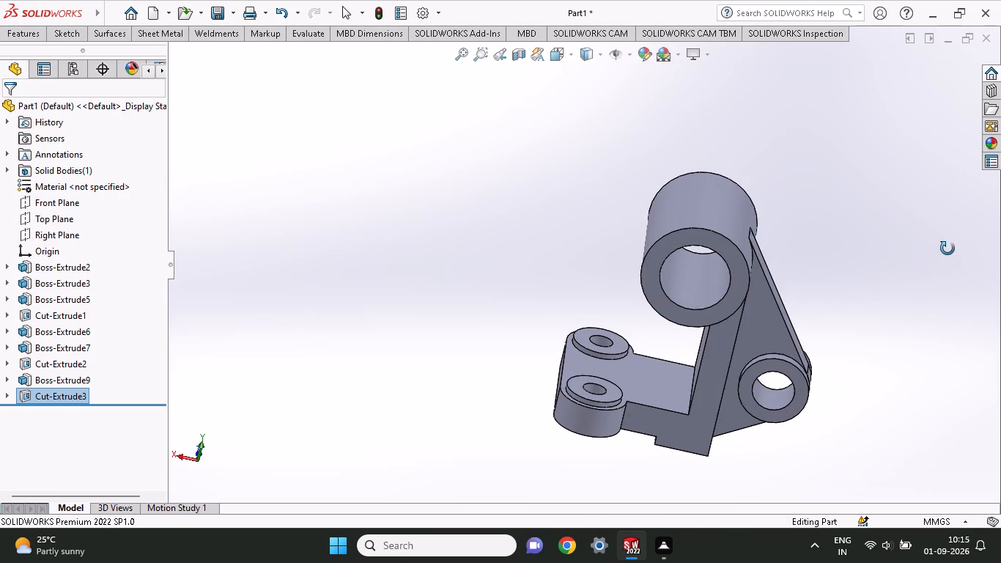
pyautogui.moveTo(948, 249); pyautogui.dragTo(948, 246, button='middle')
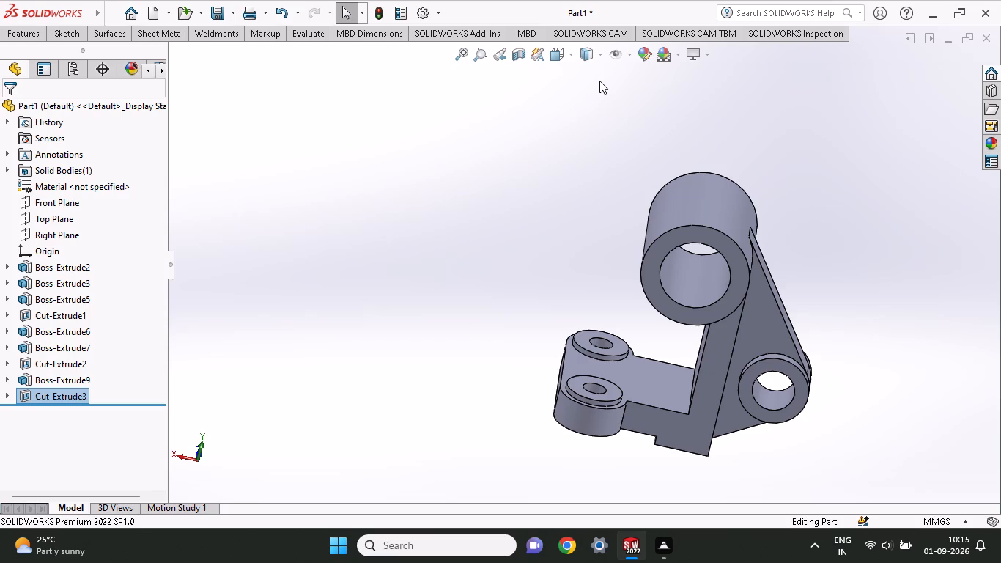
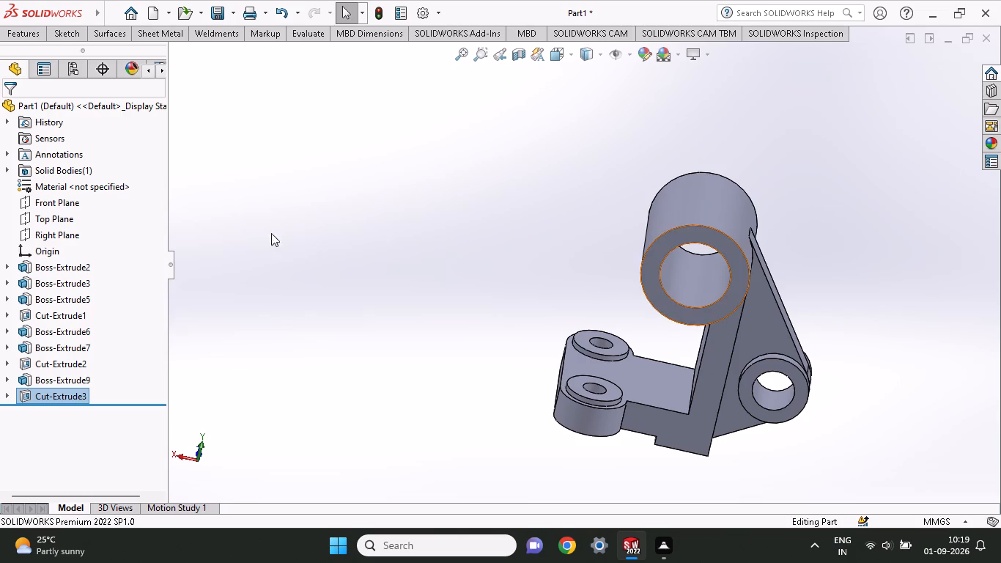
# Open a 3D sketch and start a line on the upright's long outer edge, just below the ring boss.
pyautogui.click(76, 38)
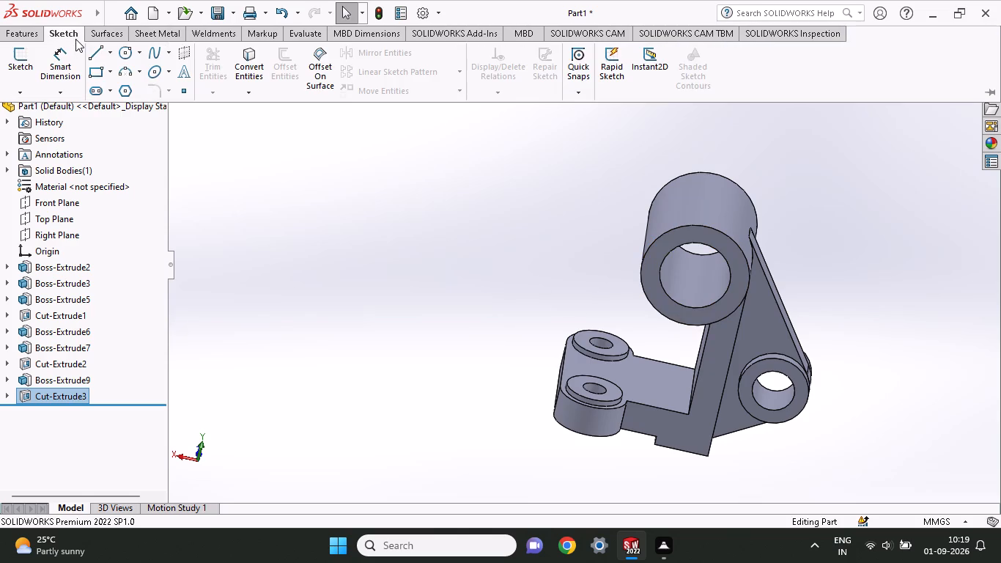
pyautogui.click(21, 92)
pyautogui.click(32, 124)
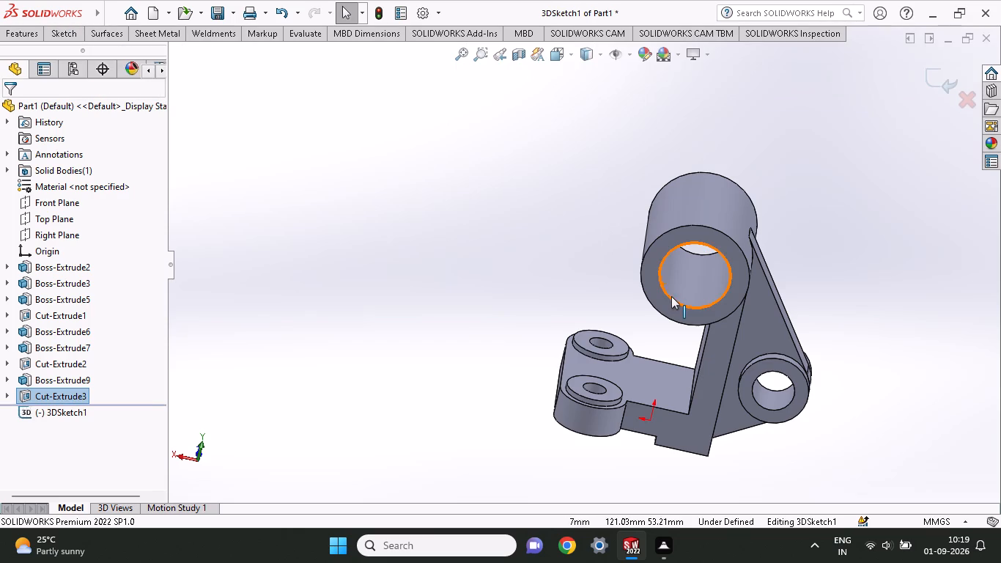
pyautogui.click(68, 30)
pyautogui.click(96, 51)
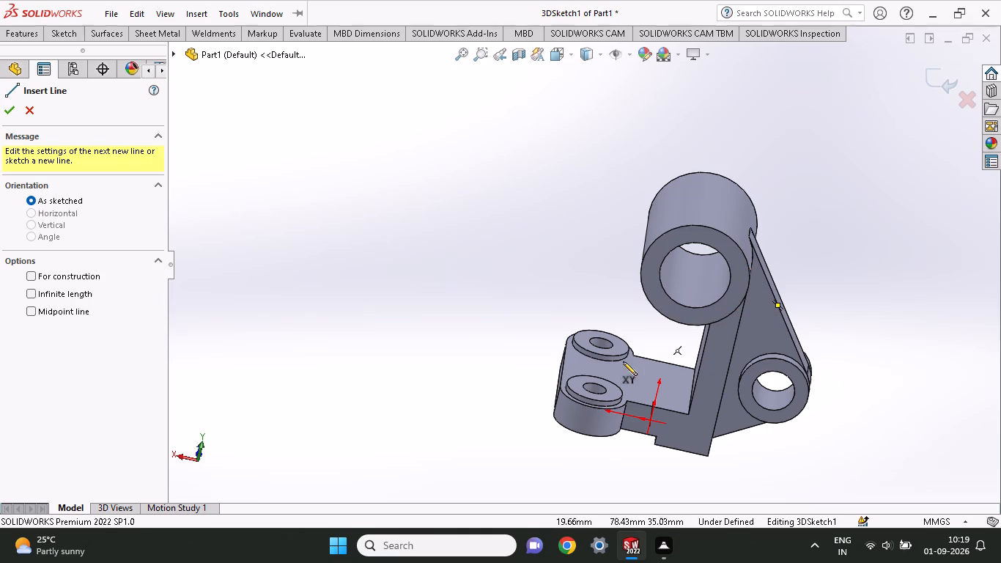
pyautogui.click(741, 313)
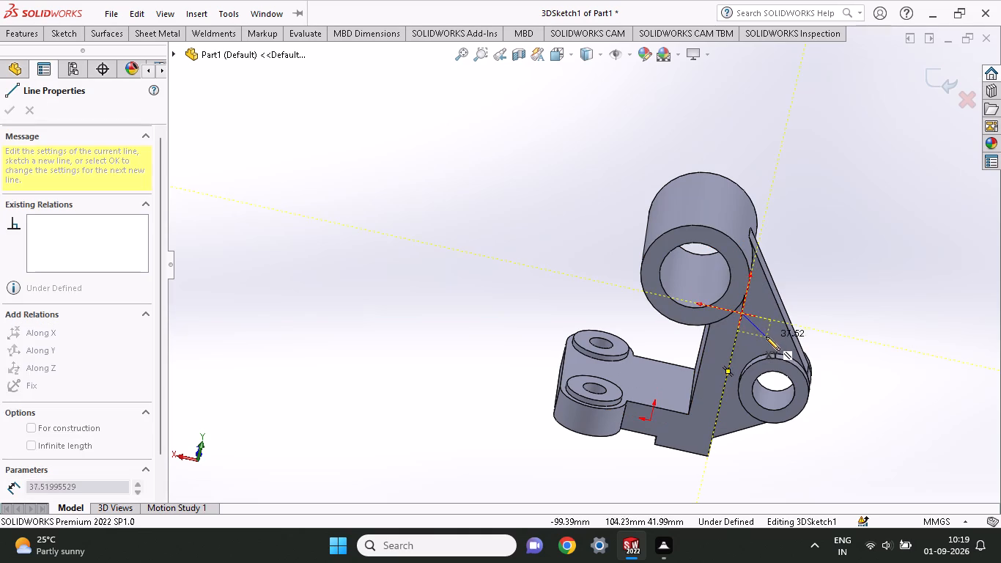
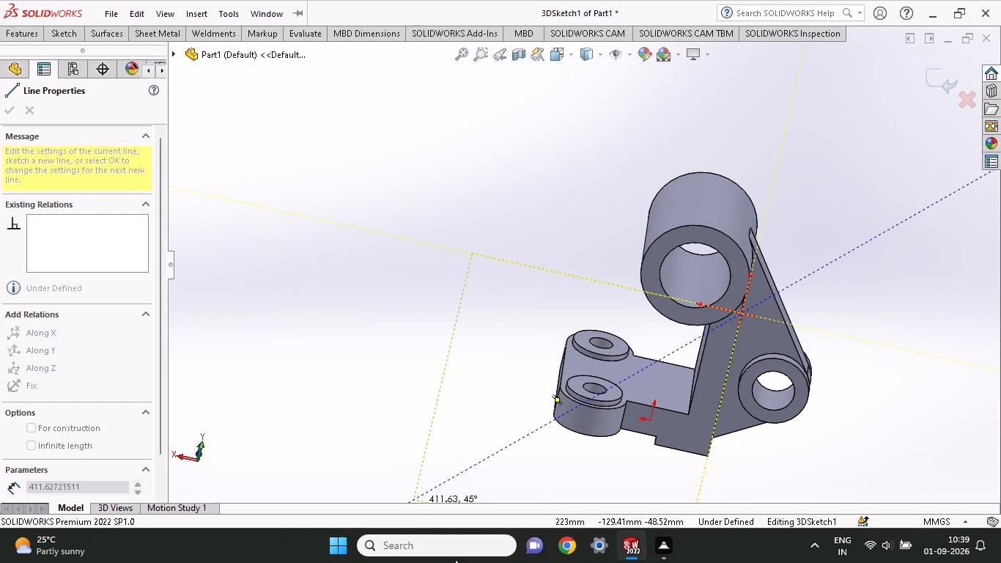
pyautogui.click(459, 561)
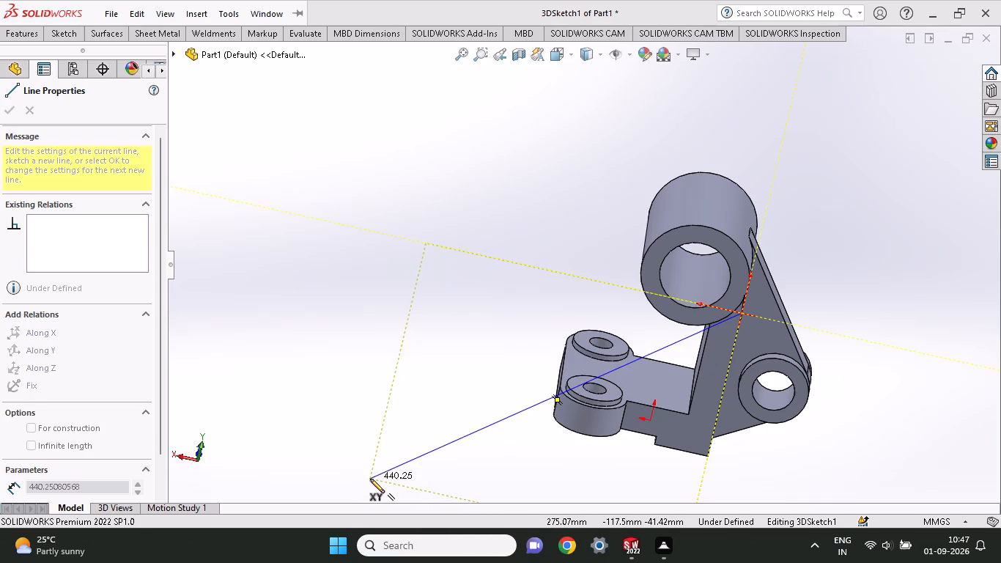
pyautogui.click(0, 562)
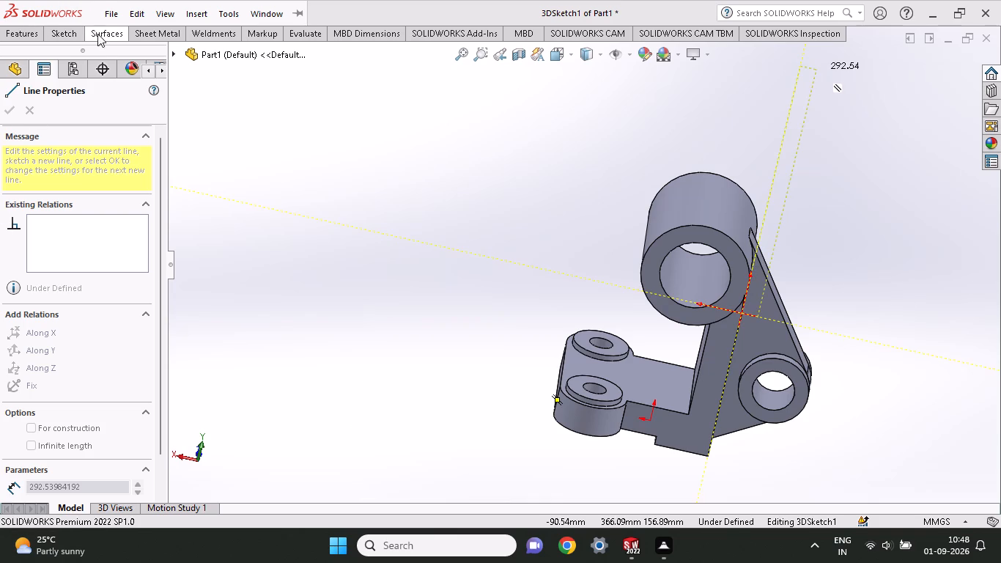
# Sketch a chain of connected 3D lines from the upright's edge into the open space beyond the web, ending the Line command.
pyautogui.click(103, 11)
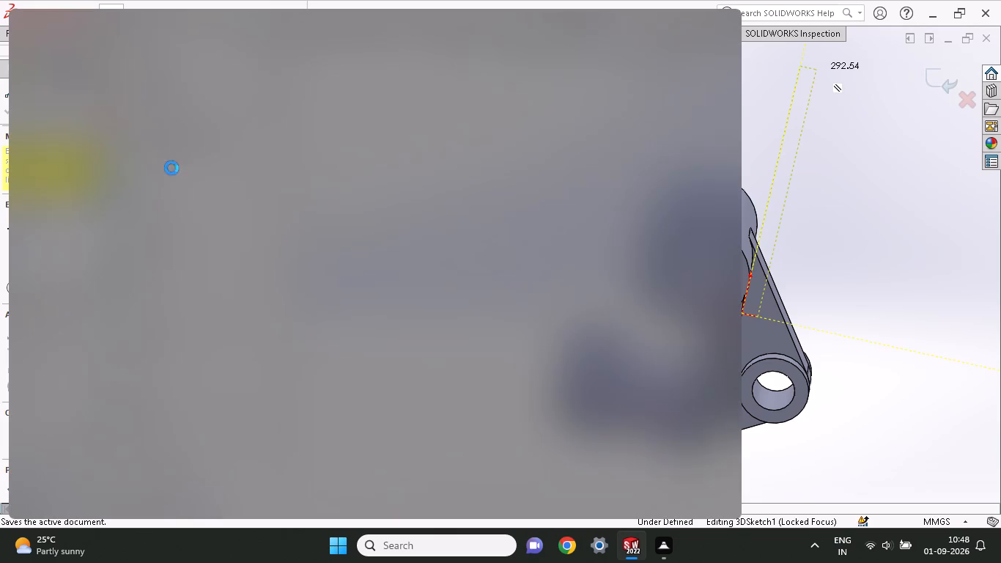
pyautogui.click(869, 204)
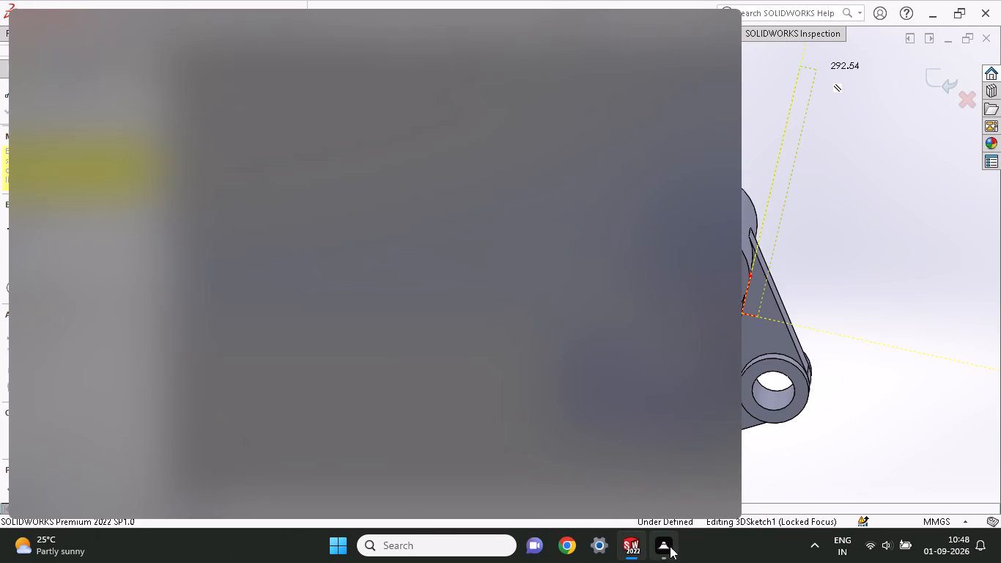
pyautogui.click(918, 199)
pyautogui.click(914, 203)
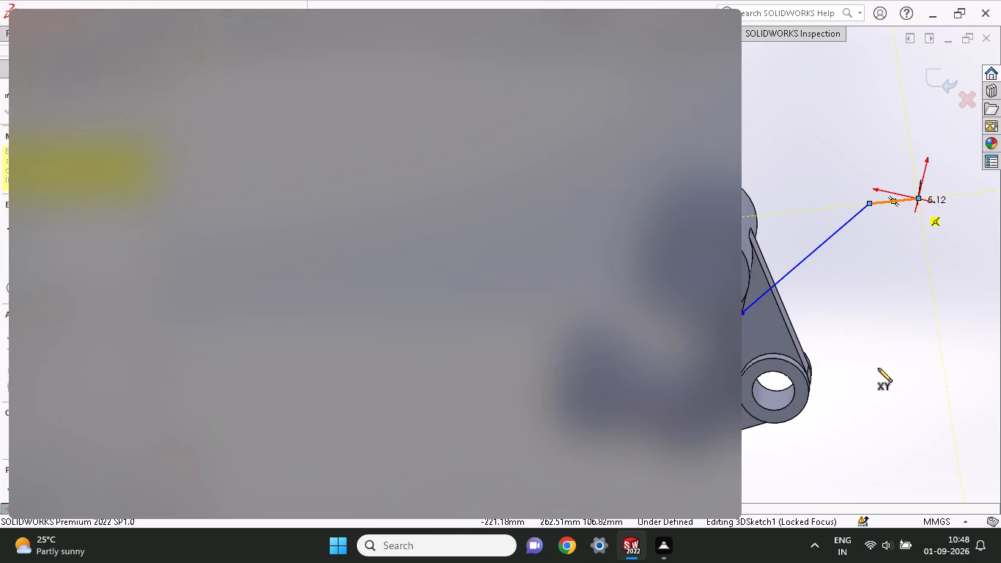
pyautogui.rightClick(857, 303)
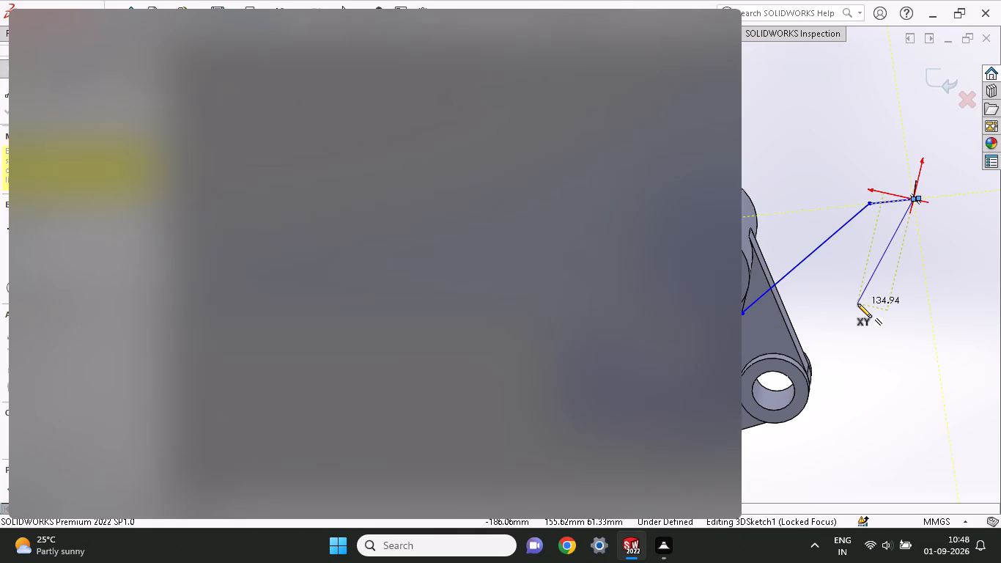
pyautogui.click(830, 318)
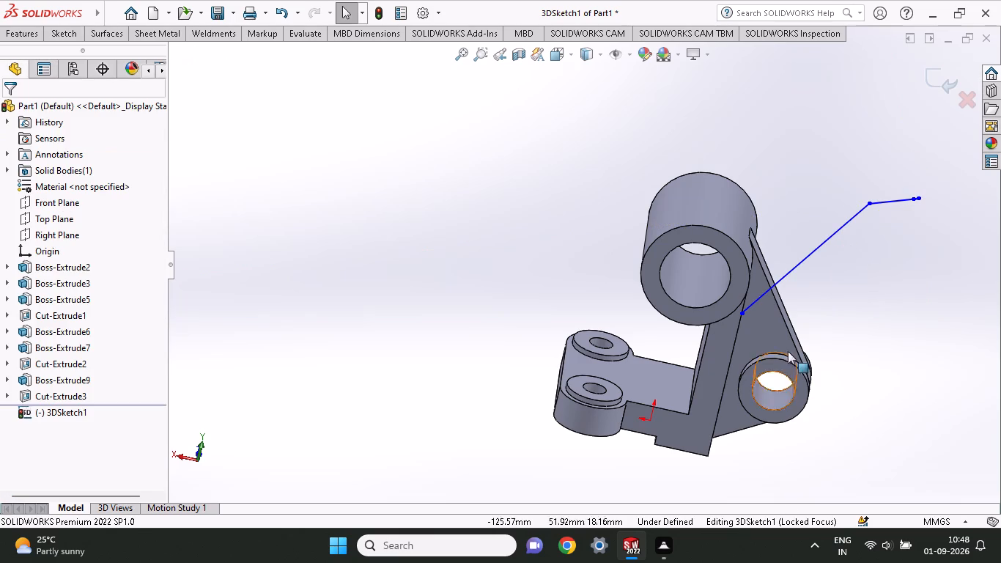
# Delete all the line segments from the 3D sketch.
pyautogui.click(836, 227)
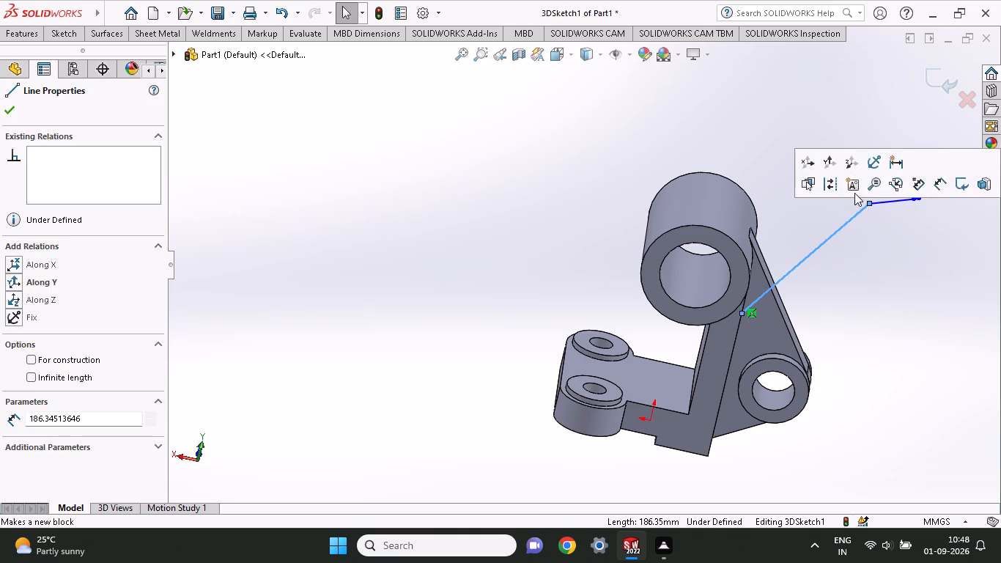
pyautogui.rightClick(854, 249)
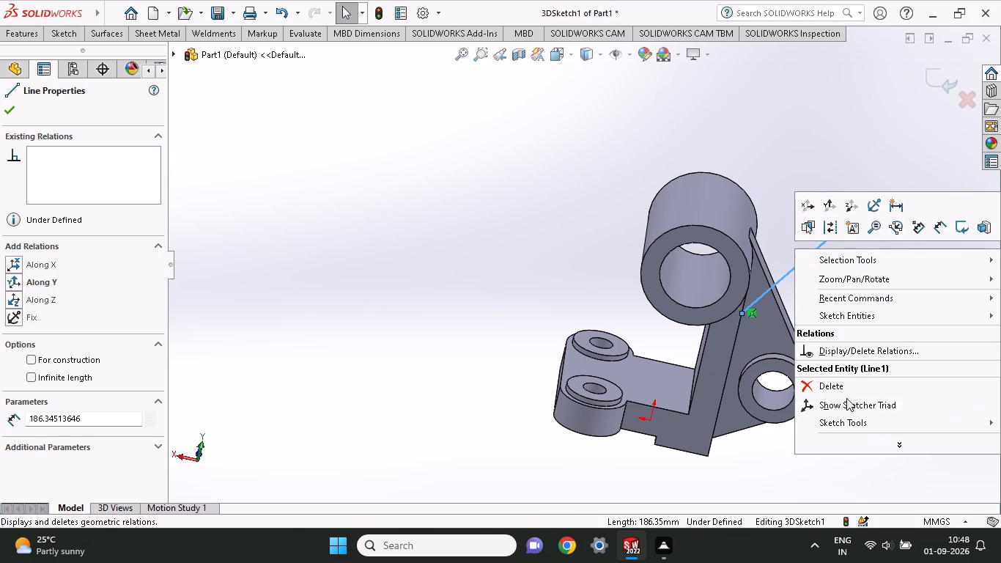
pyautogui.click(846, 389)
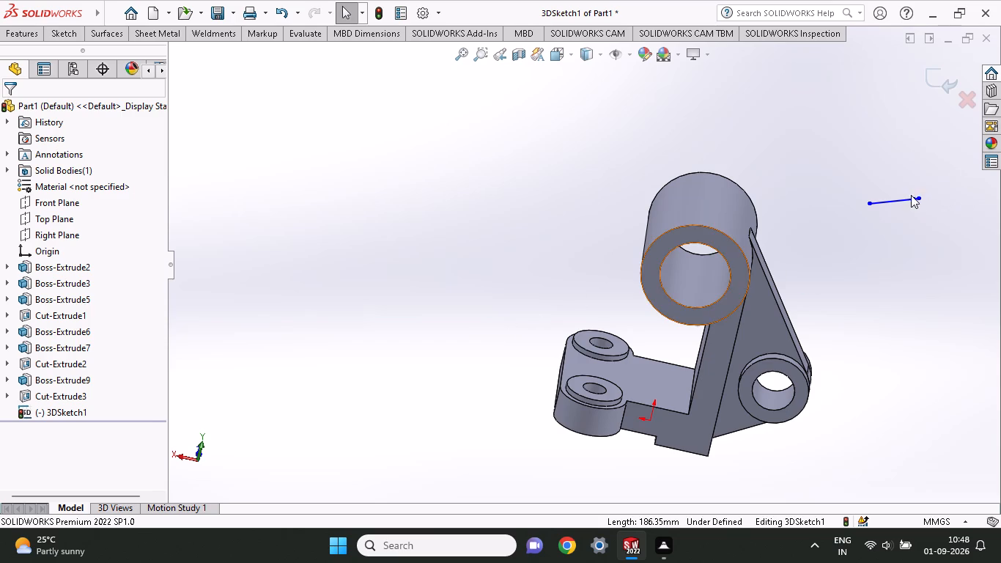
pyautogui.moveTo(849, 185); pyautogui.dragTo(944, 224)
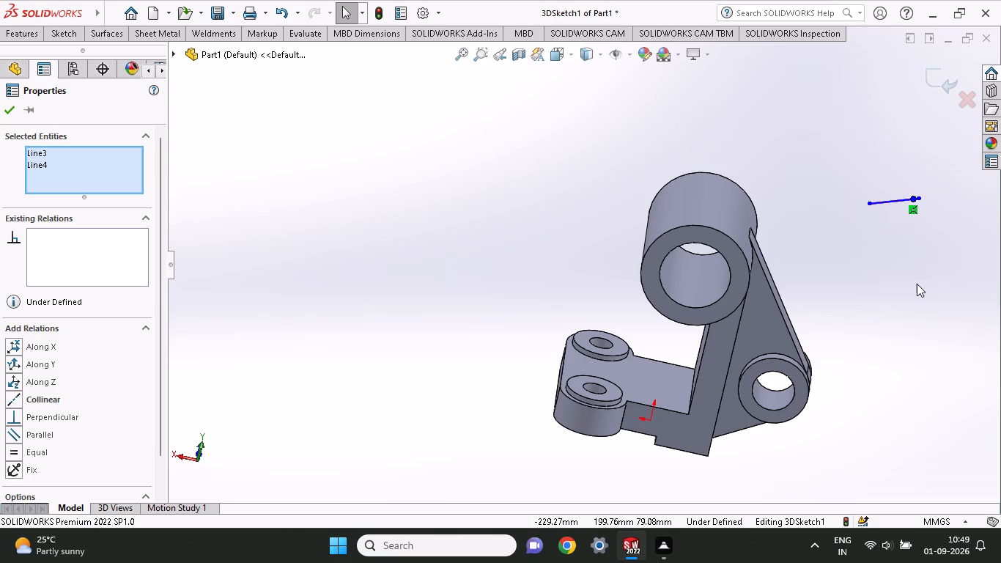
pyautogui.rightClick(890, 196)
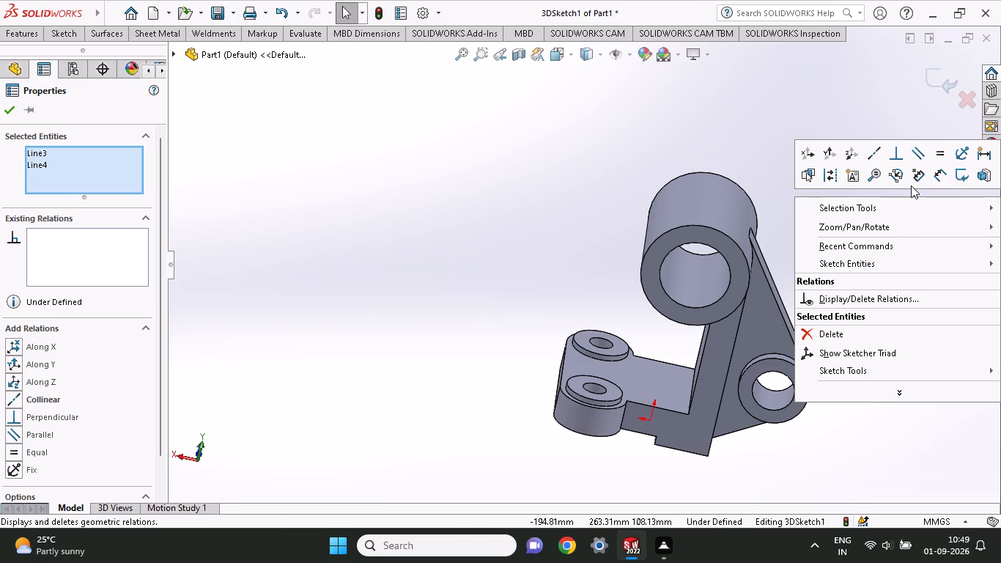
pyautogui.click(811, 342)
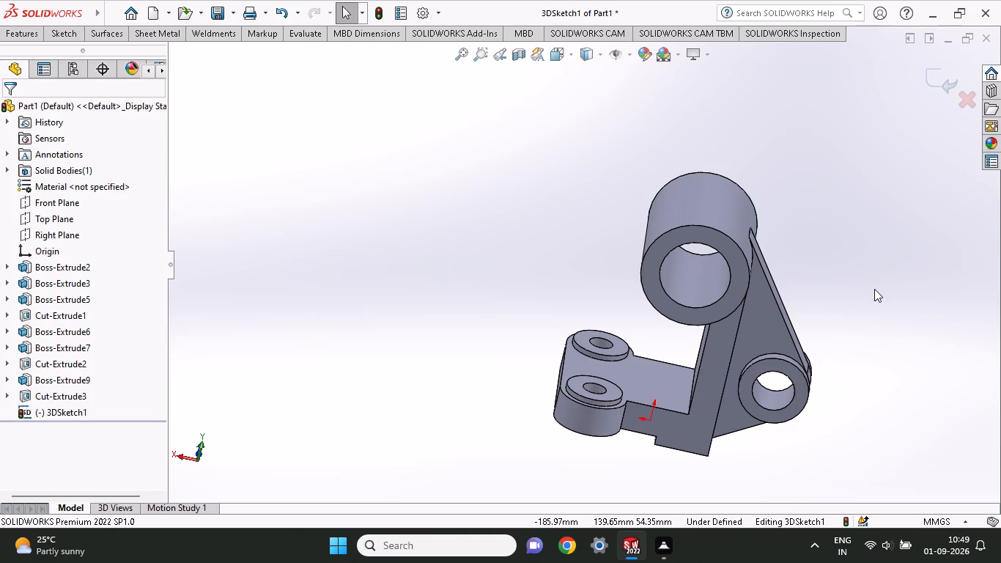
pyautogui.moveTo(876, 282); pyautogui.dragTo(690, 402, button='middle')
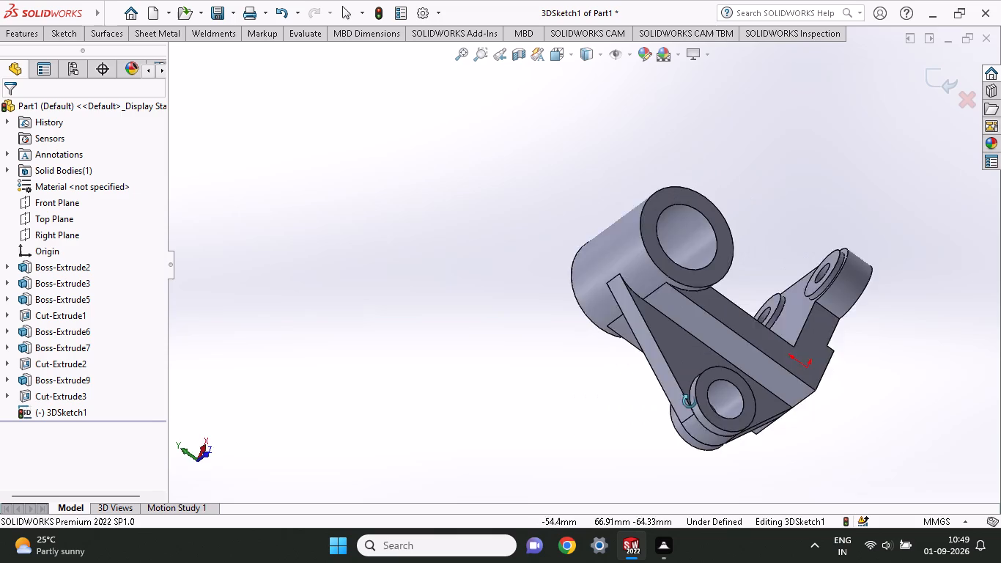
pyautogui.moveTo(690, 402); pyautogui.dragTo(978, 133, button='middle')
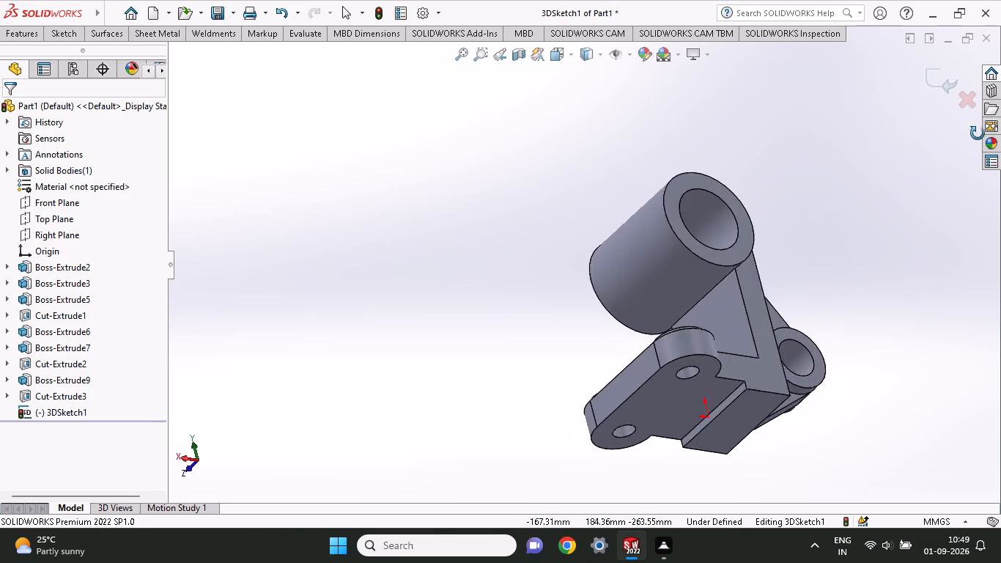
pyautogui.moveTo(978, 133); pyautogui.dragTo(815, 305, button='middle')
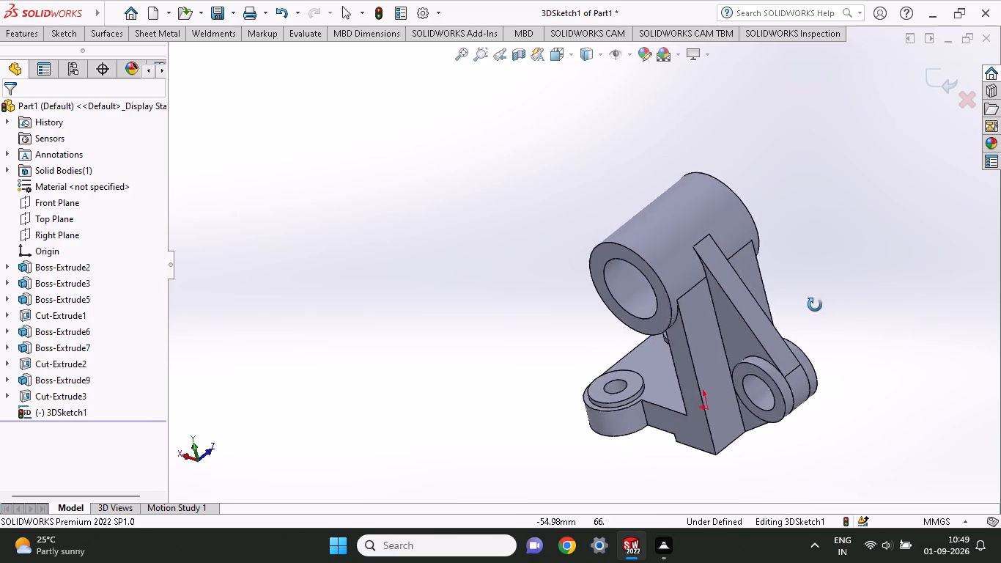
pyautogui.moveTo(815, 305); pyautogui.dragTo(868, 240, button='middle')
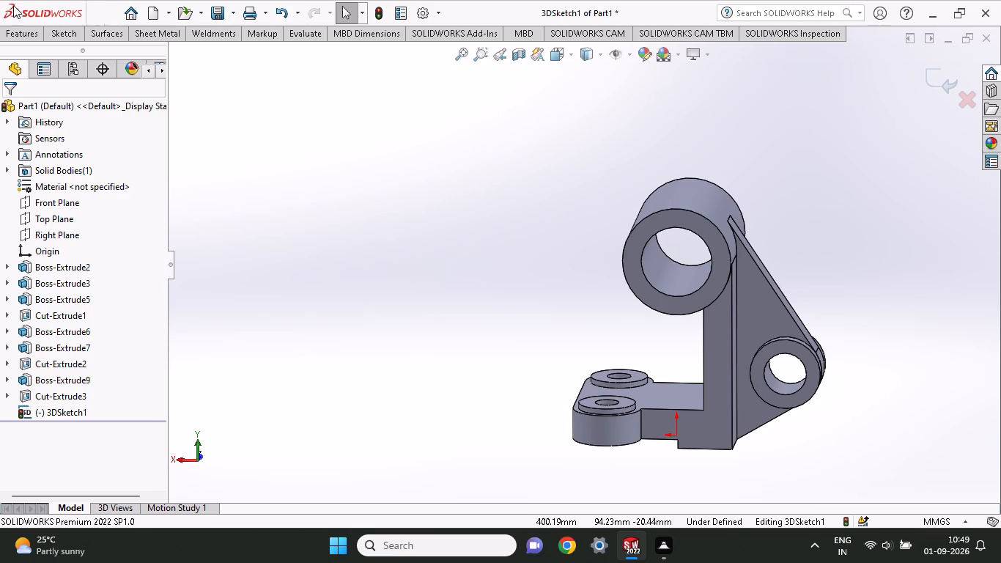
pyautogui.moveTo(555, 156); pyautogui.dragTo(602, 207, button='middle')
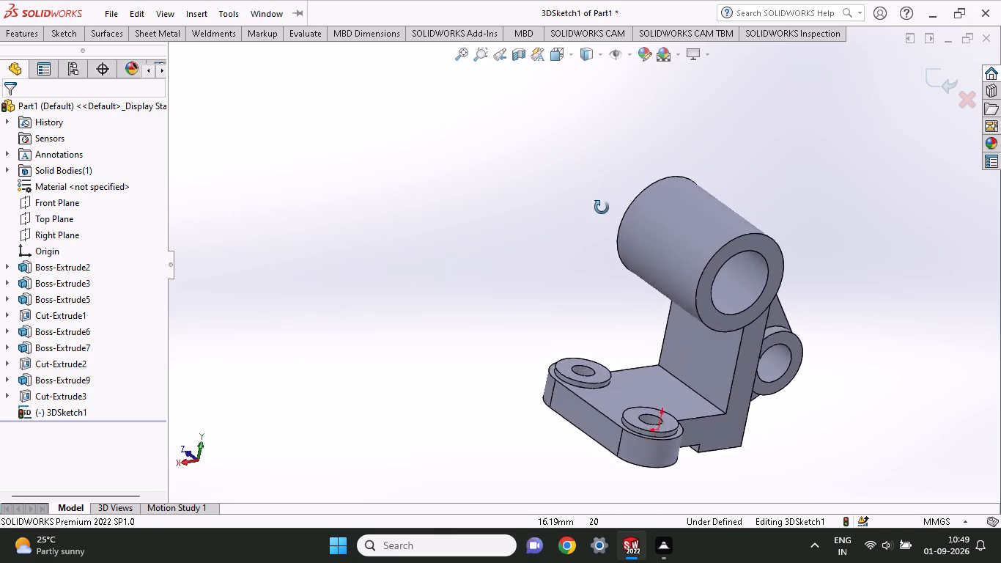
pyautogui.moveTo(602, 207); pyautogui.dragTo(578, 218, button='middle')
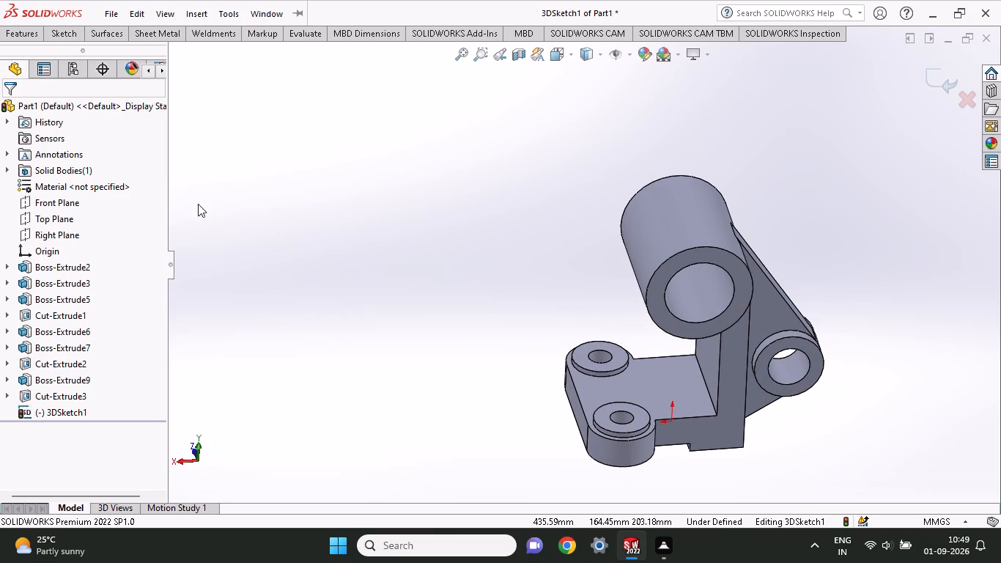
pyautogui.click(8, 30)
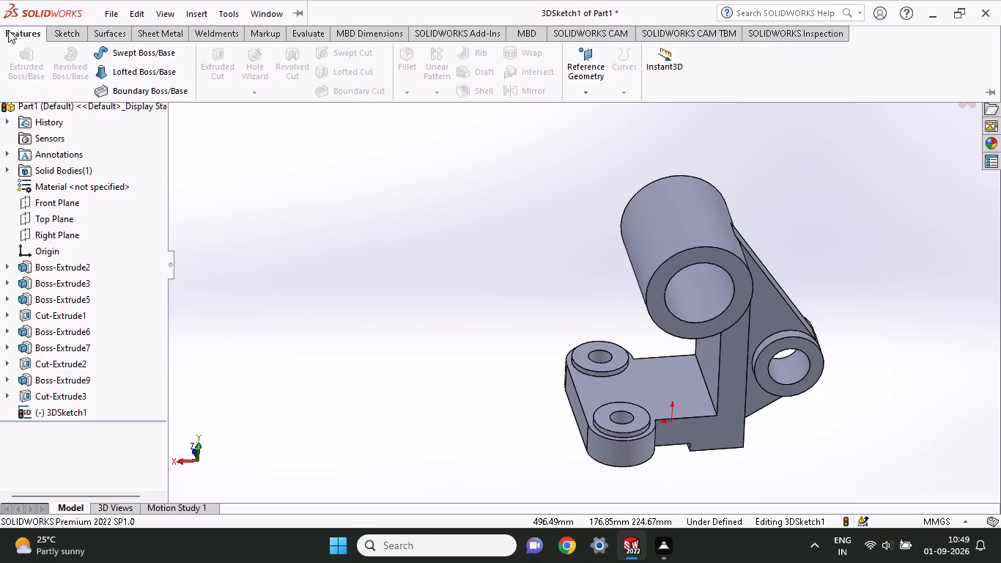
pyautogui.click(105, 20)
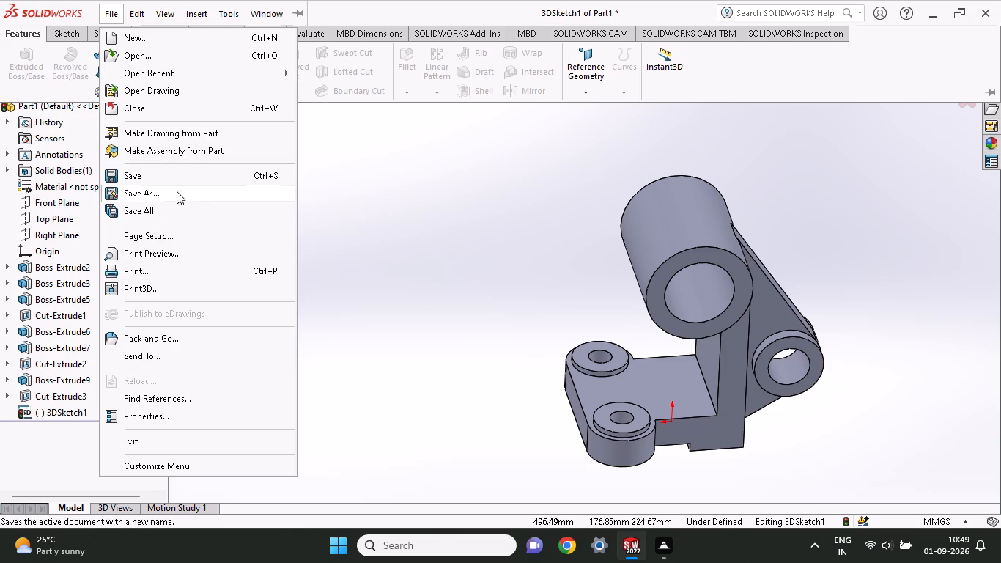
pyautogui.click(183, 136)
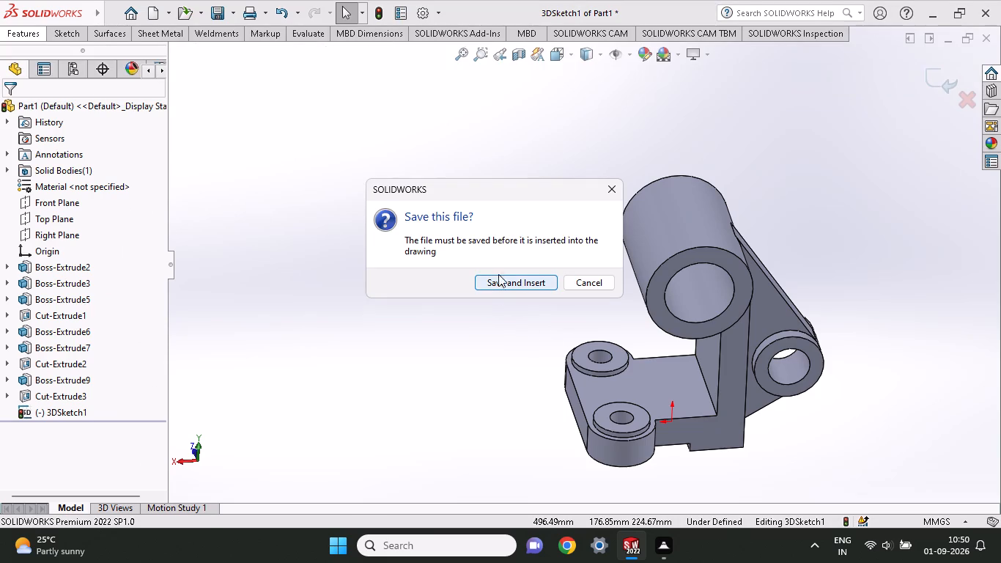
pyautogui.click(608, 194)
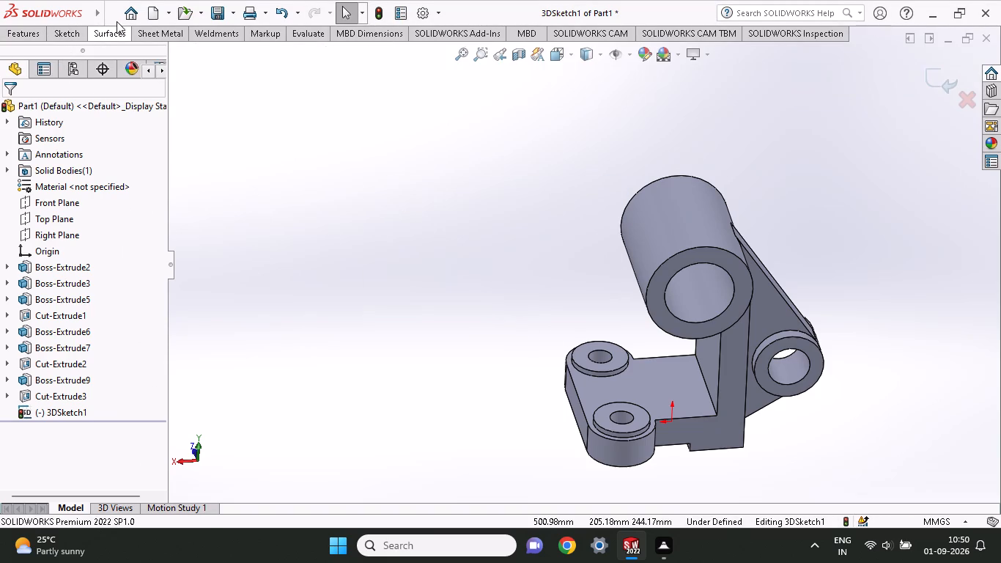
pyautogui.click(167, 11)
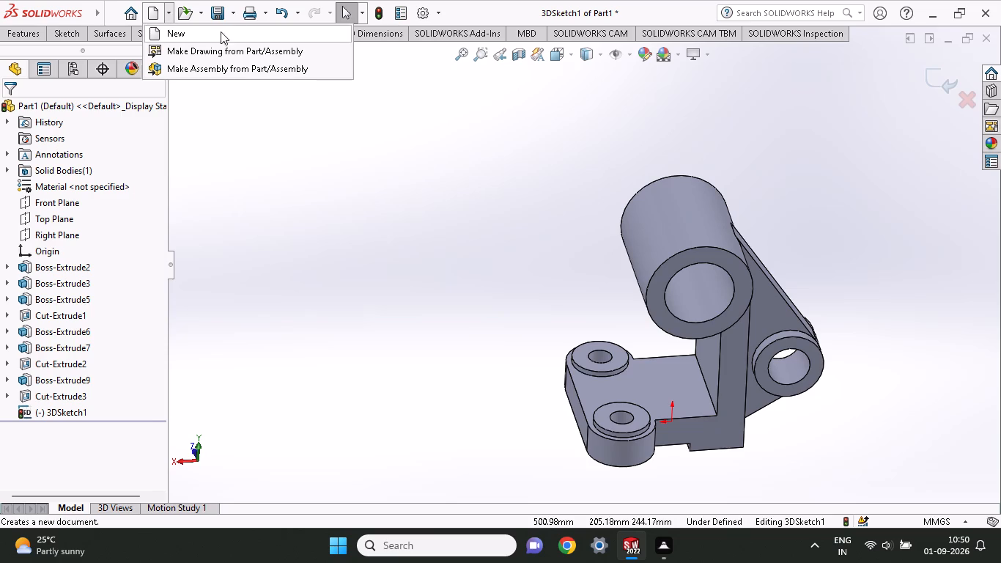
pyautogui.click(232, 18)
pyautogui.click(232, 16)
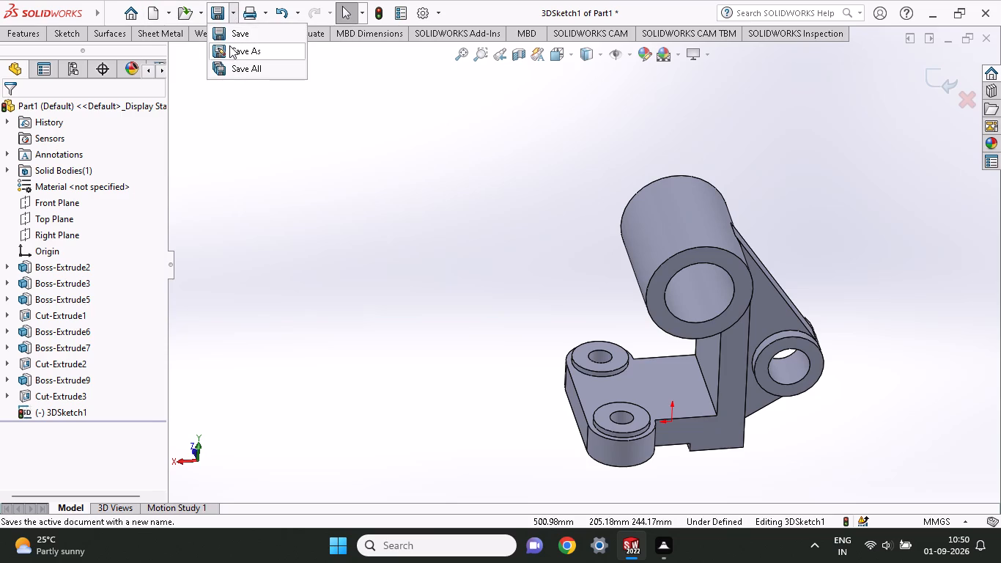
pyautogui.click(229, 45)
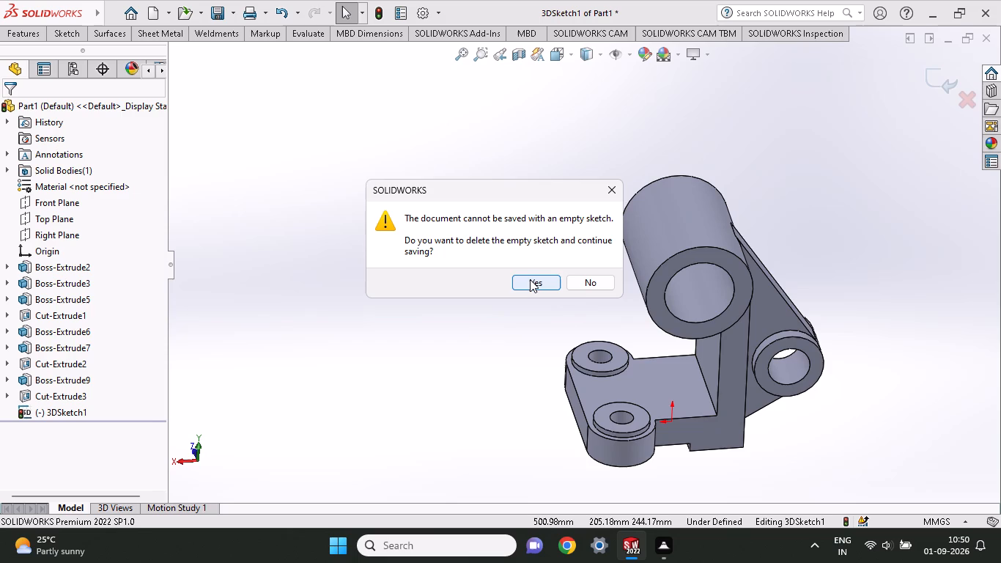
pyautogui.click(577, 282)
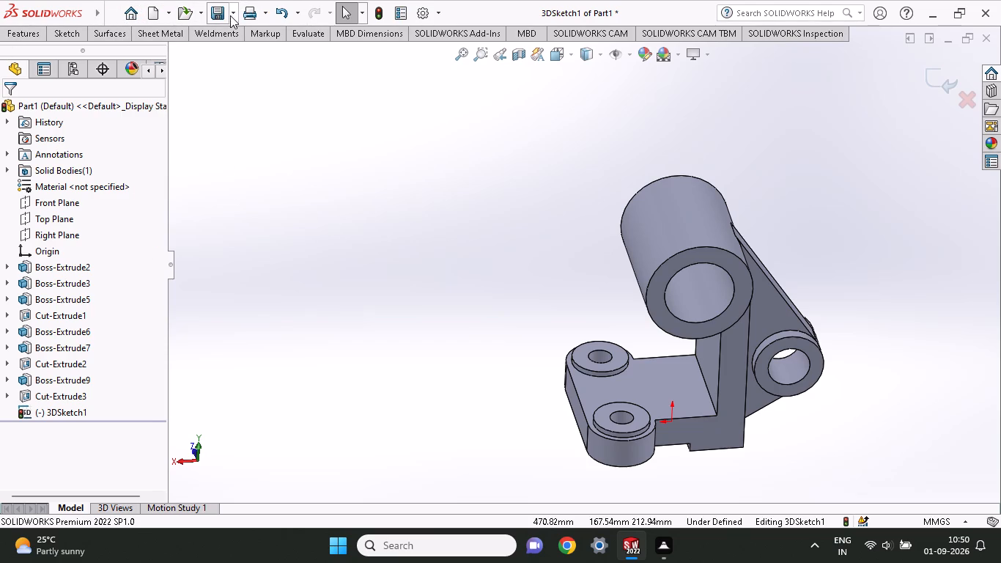
# Begin saving the part as a new file and agree to delete the empty 3D sketch.
pyautogui.click(230, 17)
pyautogui.click(237, 54)
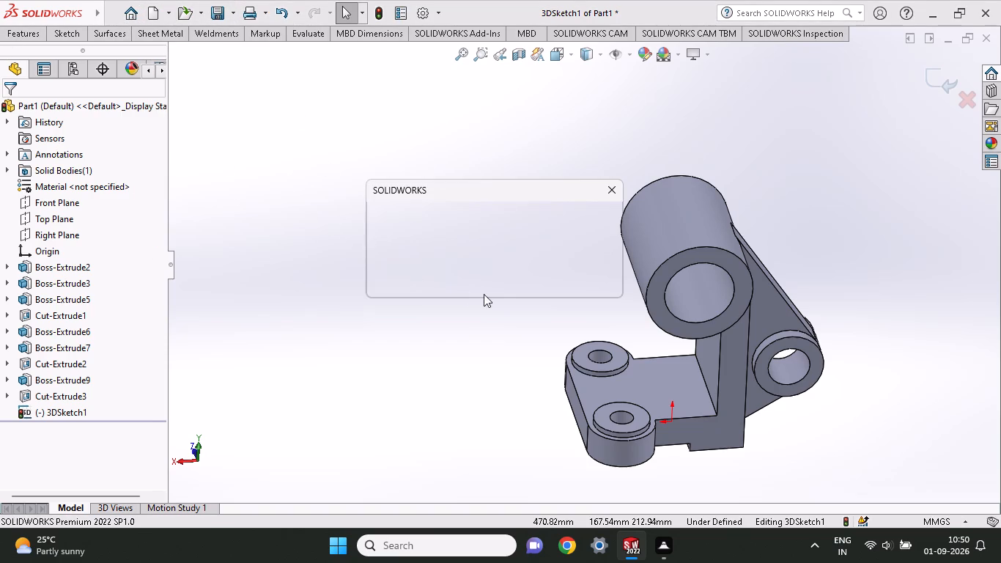
pyautogui.click(526, 281)
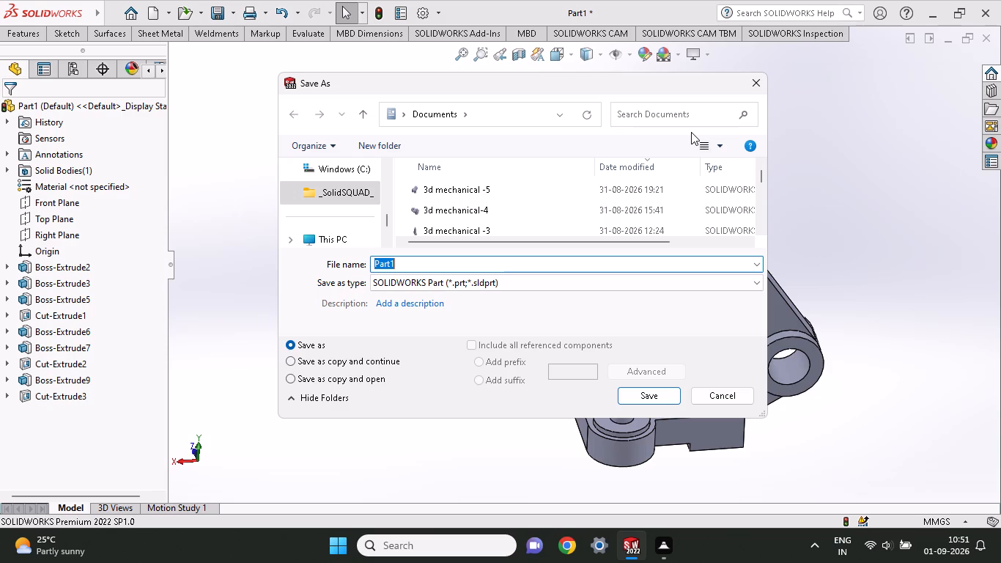
# Name the part file 3d sep-1 and save it in Documents as a SOLIDWORKS part, rebuilding the document before saving.
pyautogui.press('BackSpace')
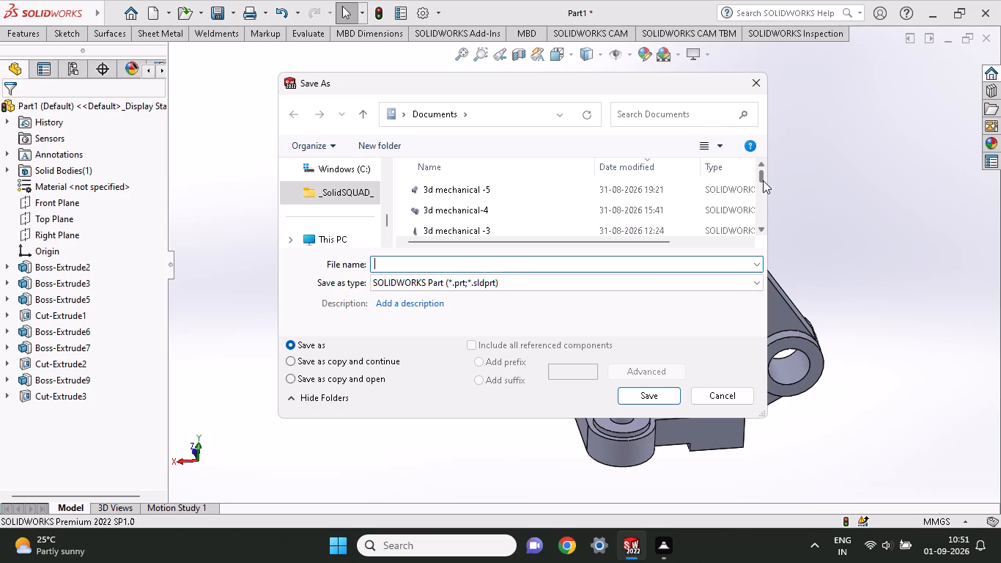
pyautogui.moveTo(762, 177); pyautogui.dragTo(765, 146)
pyautogui.moveTo(765, 146); pyautogui.dragTo(767, 104)
pyautogui.press('1')
pyautogui.press('BackSpace')
pyautogui.write('3d s')
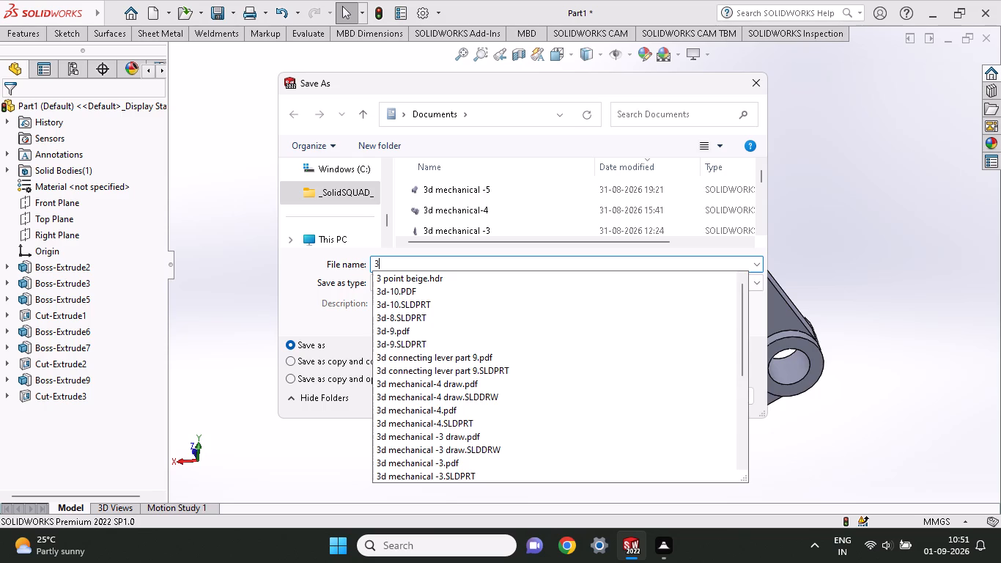
pyautogui.press('1')
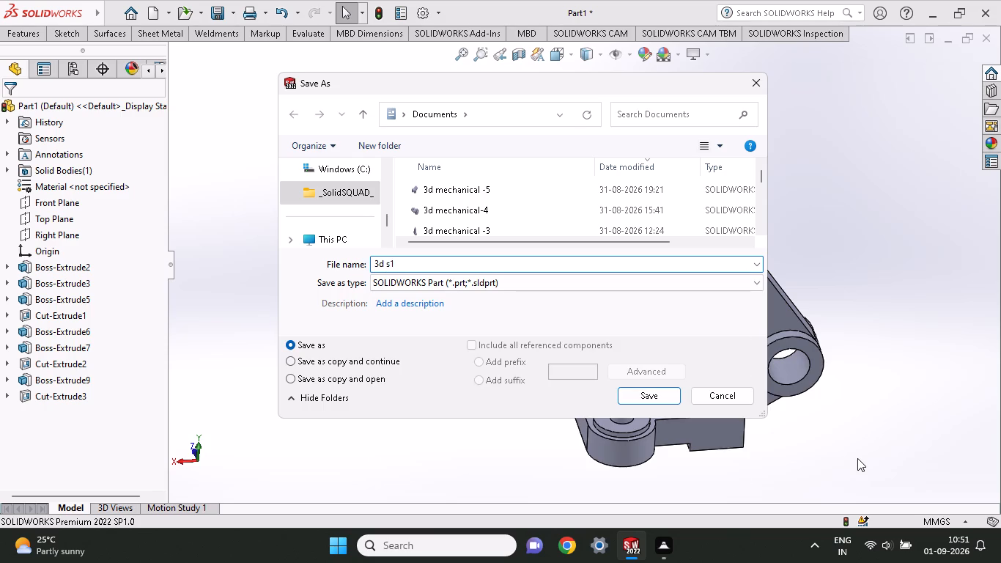
pyautogui.press('BackSpace')
pyautogui.write('ep')
pyautogui.write('-1')
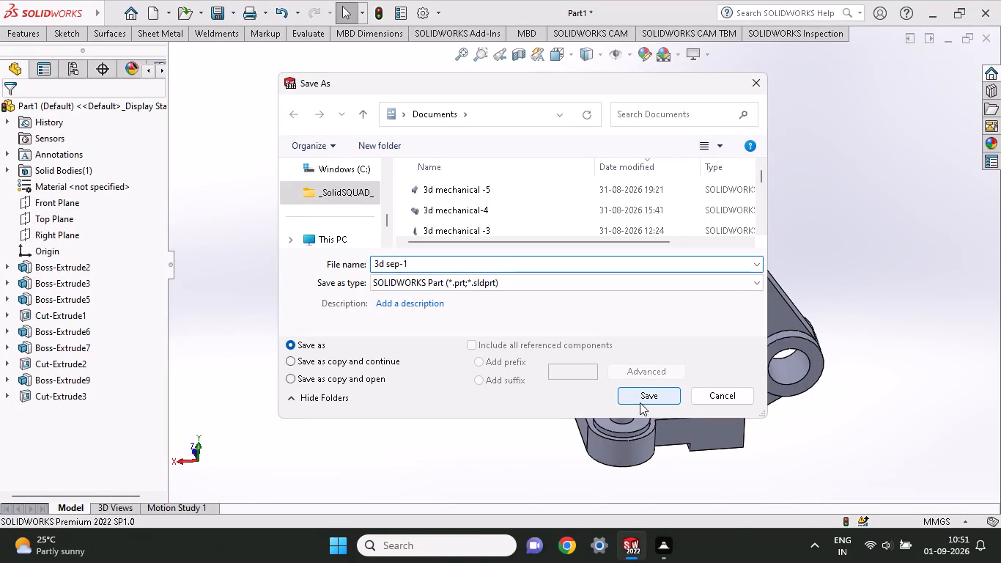
pyautogui.click(654, 389)
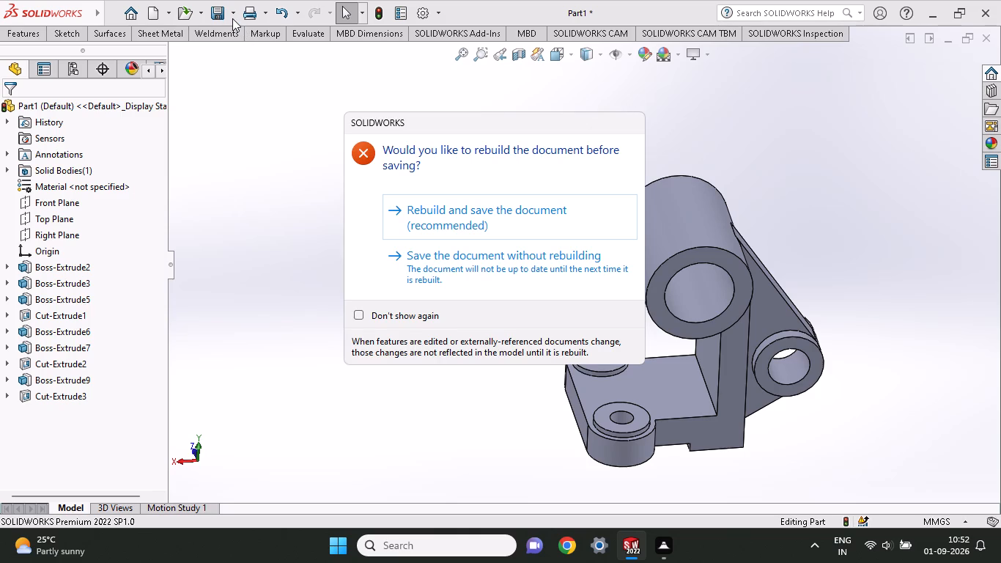
pyautogui.click(455, 211)
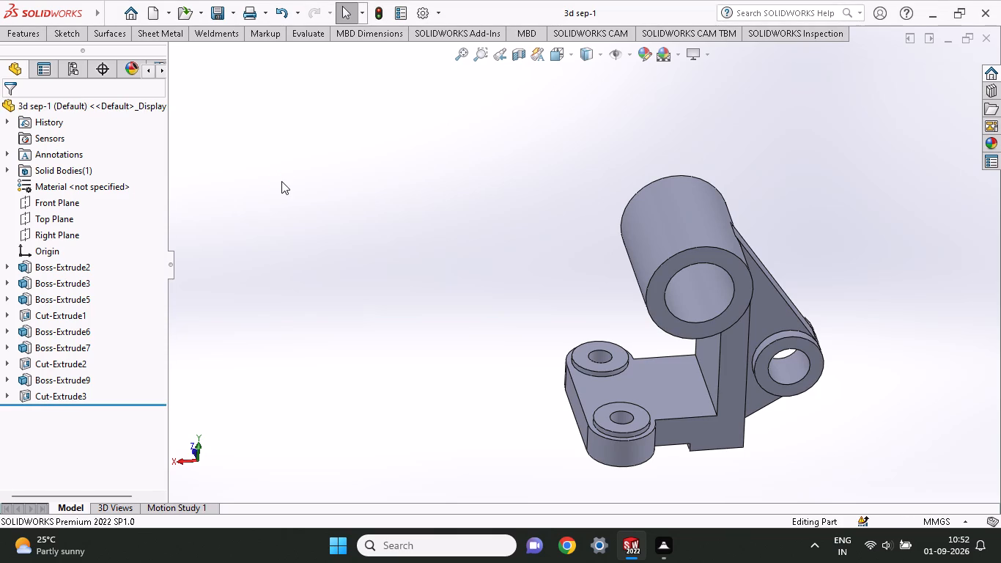
# Save a copy of the part in Documents in Adobe PDF format under the name 3d sep-1.
pyautogui.click(229, 18)
pyautogui.click(239, 55)
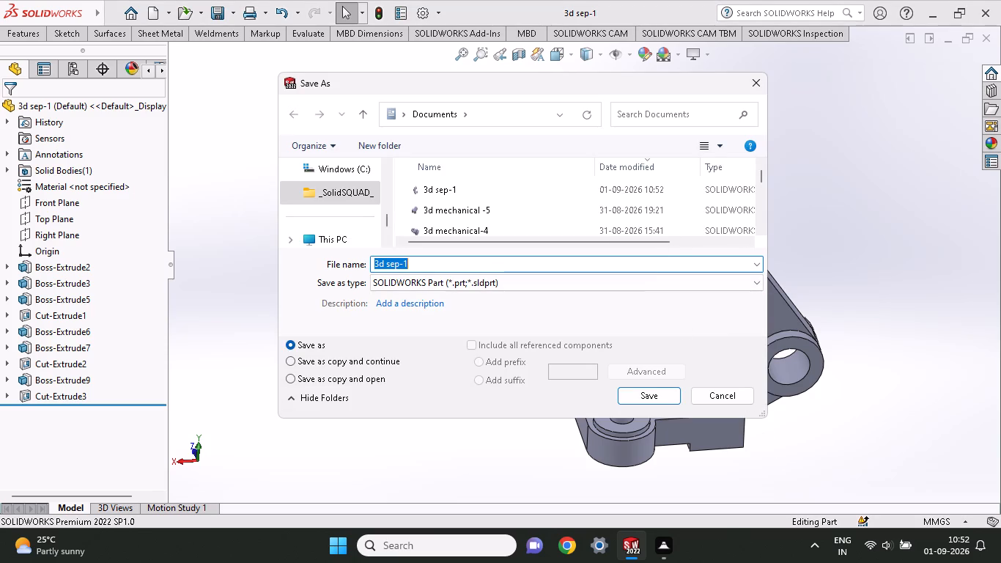
pyautogui.click(656, 279)
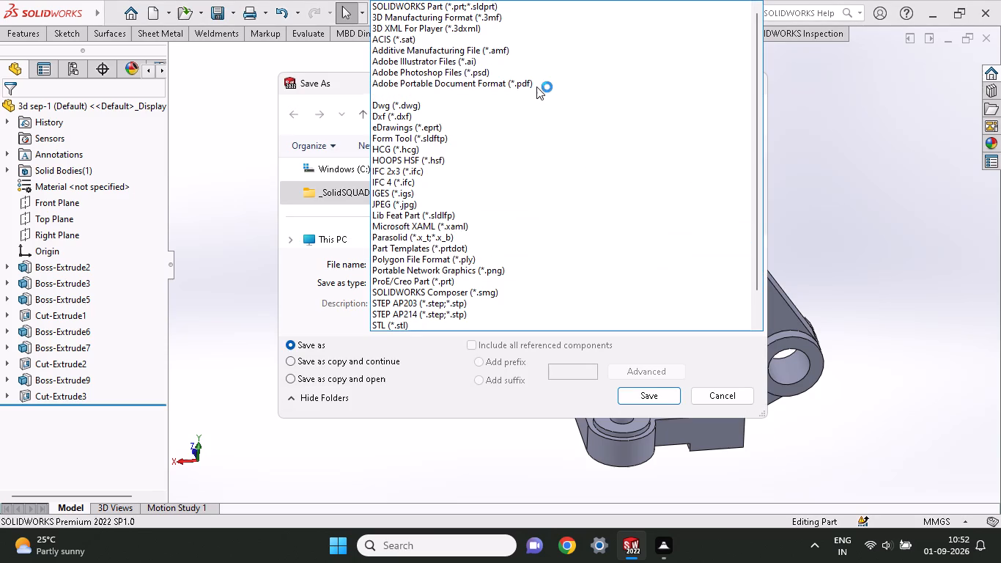
pyautogui.click(536, 86)
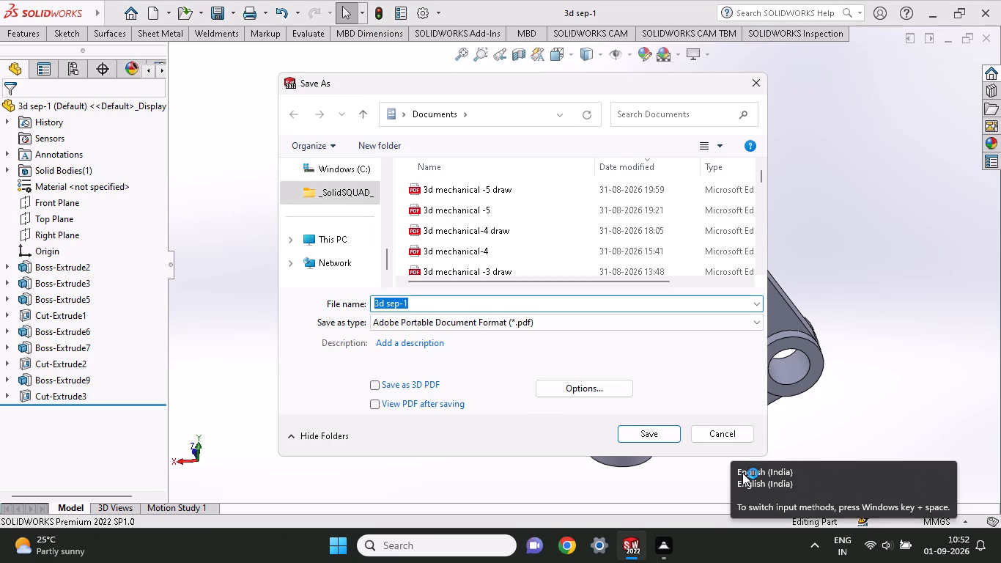
pyautogui.click(651, 437)
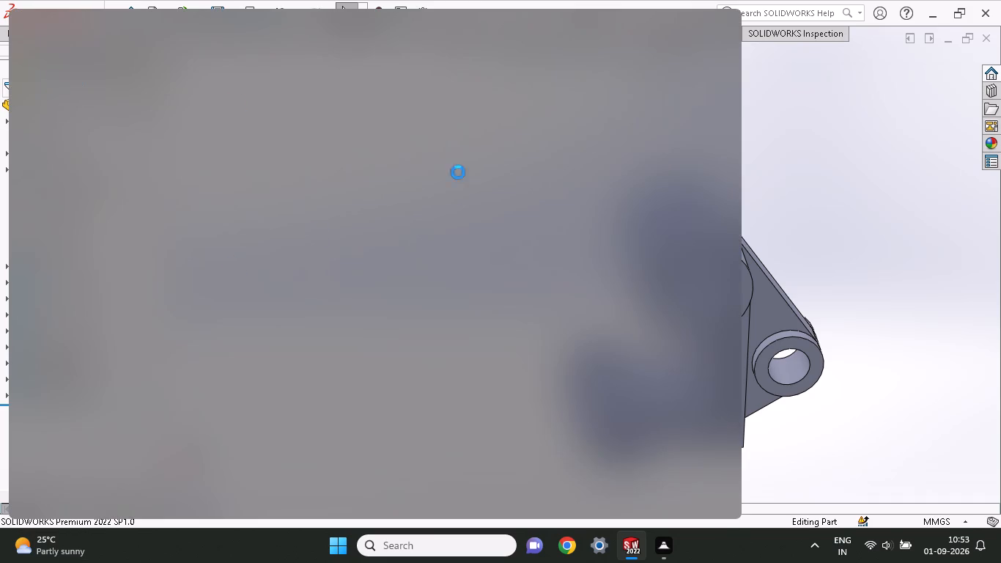
pyautogui.click(813, 177)
pyautogui.click(812, 176)
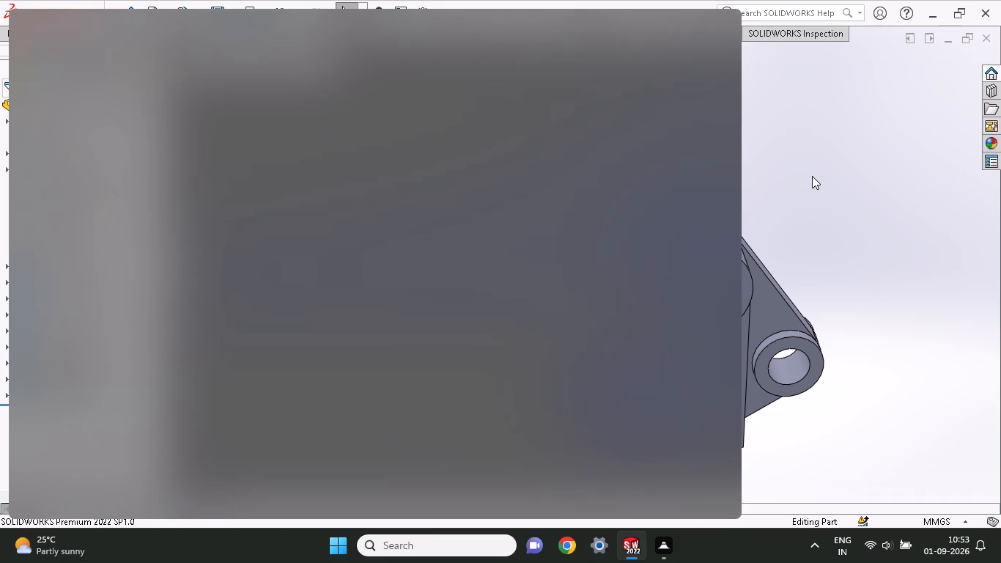
pyautogui.click(812, 176)
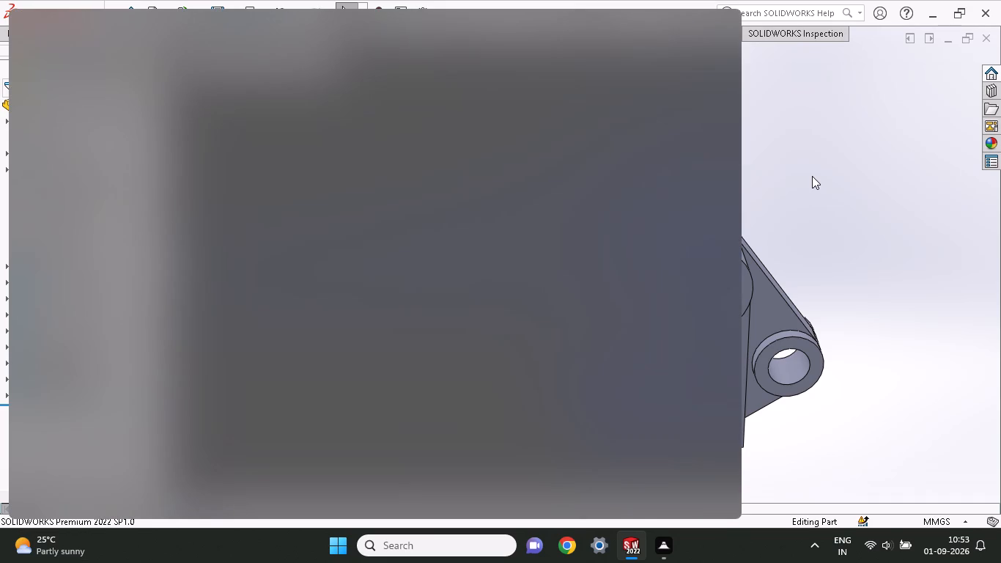
pyautogui.click(812, 176)
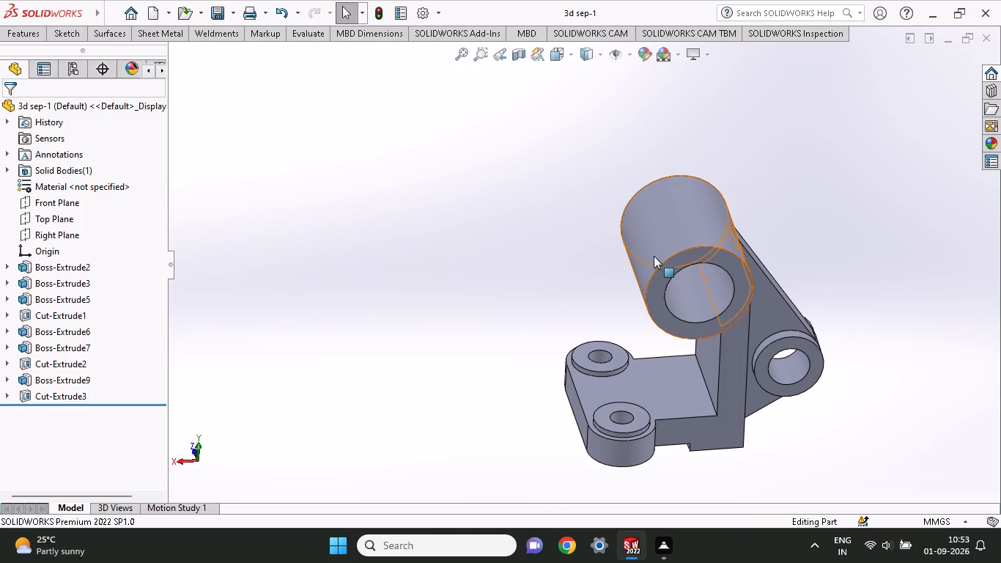
# Examine the finished bracket from all around, including the ring boss, side boss, web and underside of the lugged base.
pyautogui.moveTo(509, 302); pyautogui.dragTo(649, 361, button='middle')
pyautogui.scroll(1, 514, 303)
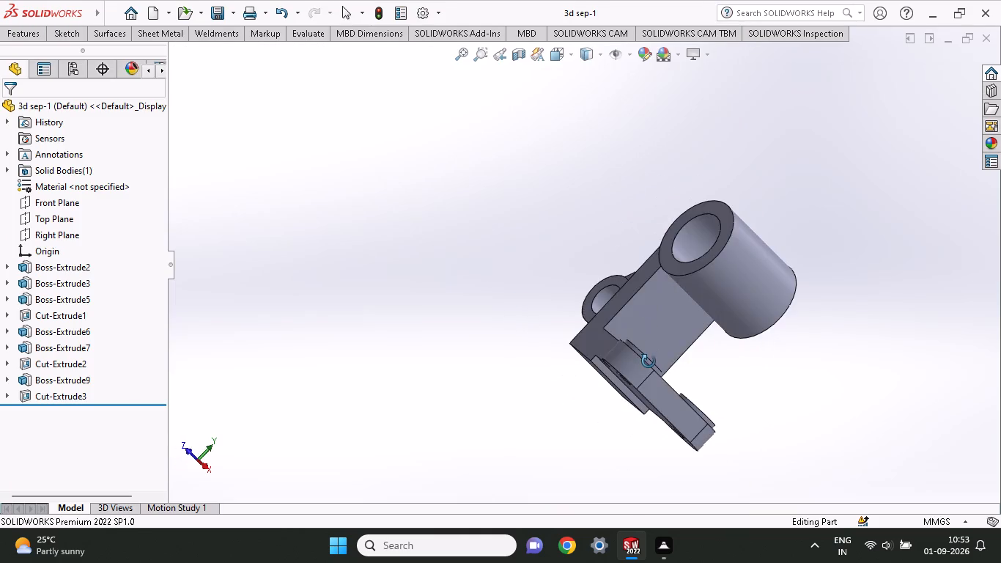
pyautogui.moveTo(649, 361); pyautogui.dragTo(521, 292, button='middle')
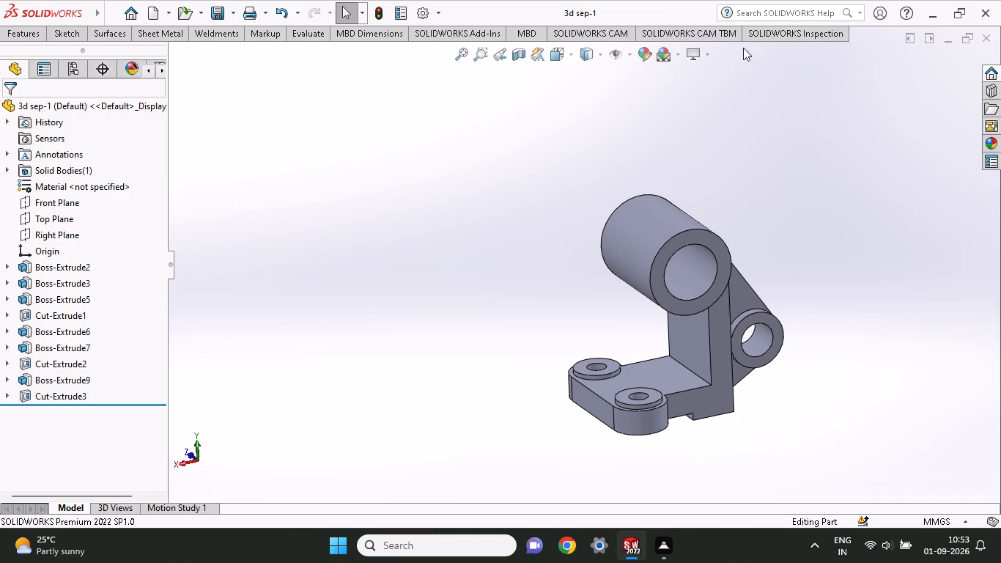
pyautogui.scroll(1, 655, 174)
pyautogui.moveTo(673, 180); pyautogui.dragTo(811, 213, button='middle')
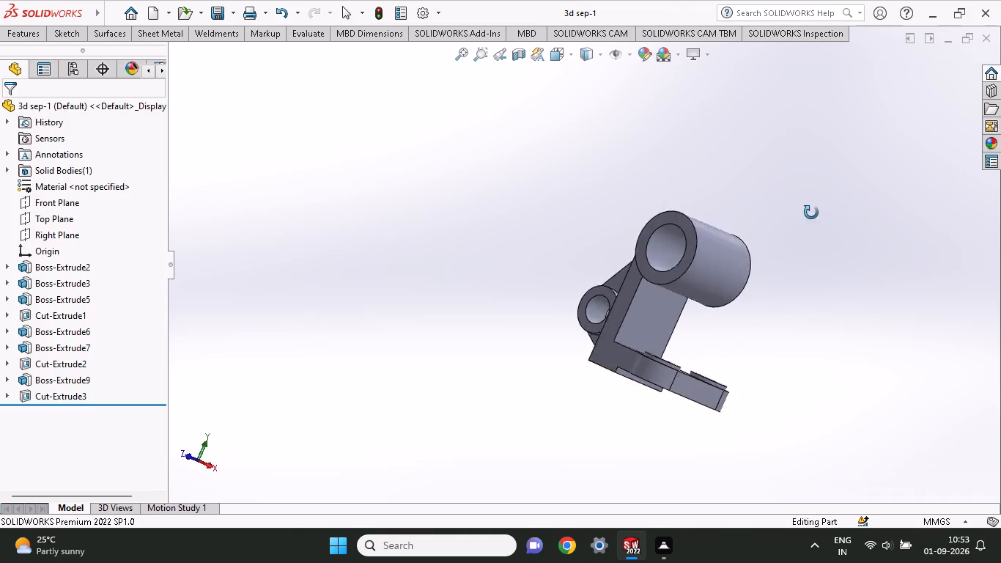
pyautogui.moveTo(811, 213); pyautogui.dragTo(808, 160, button='middle')
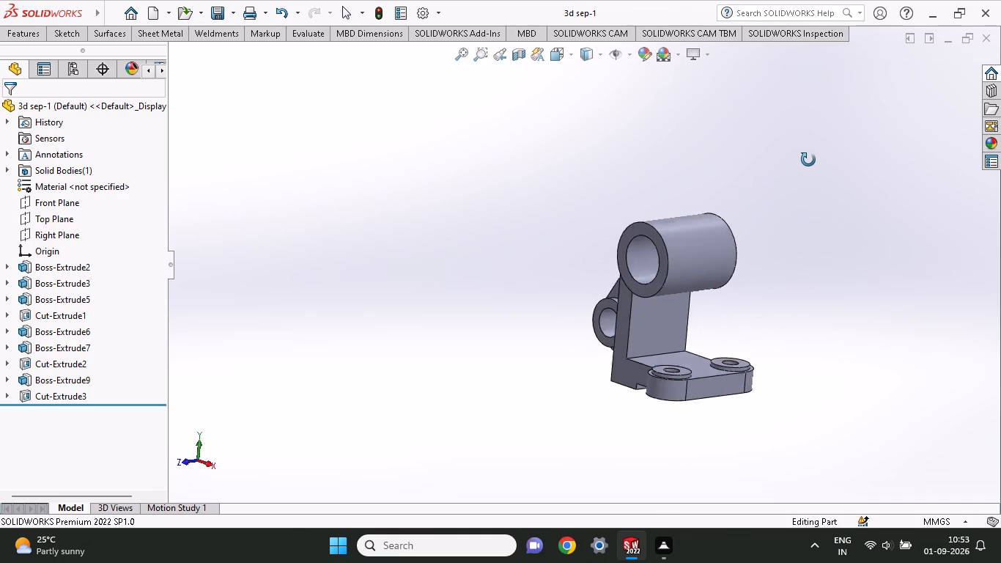
pyautogui.moveTo(808, 160); pyautogui.dragTo(373, 347, button='middle')
pyautogui.scroll(1, 376, 346)
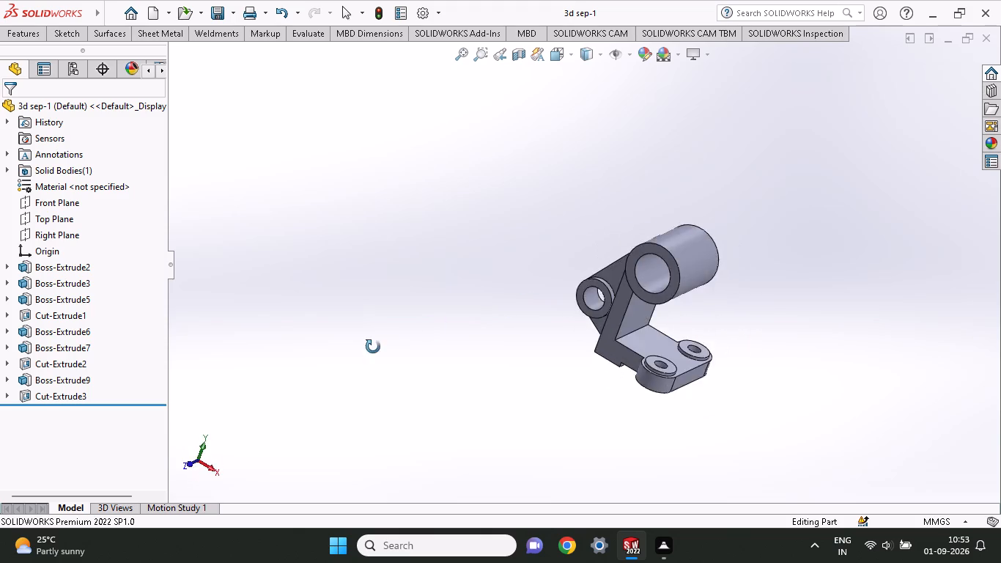
pyautogui.moveTo(373, 347); pyautogui.dragTo(770, 206, button='middle')
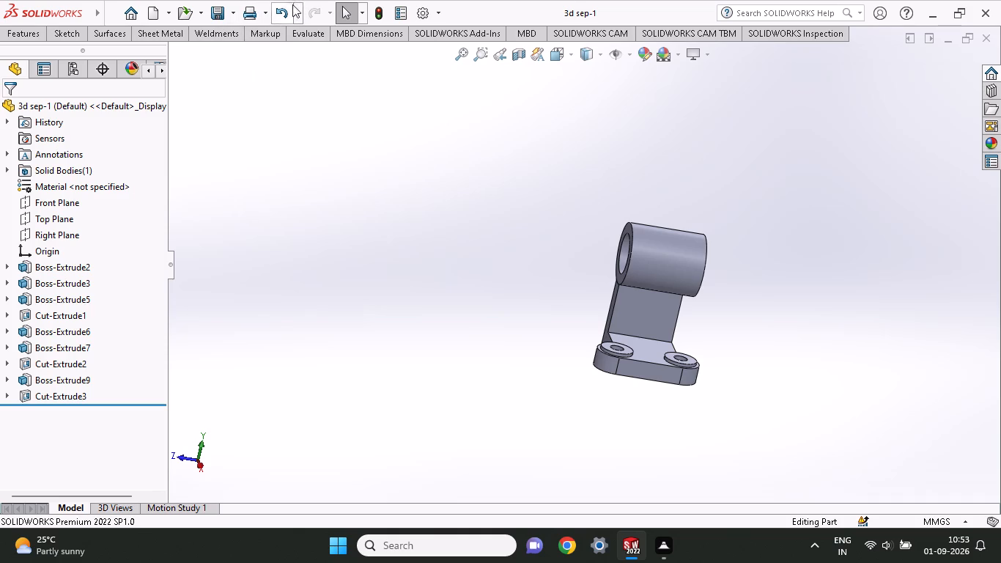
pyautogui.scroll(1, 416, 161)
pyautogui.moveTo(416, 161); pyautogui.dragTo(220, 218, button='middle')
pyautogui.scroll(1, 363, 210)
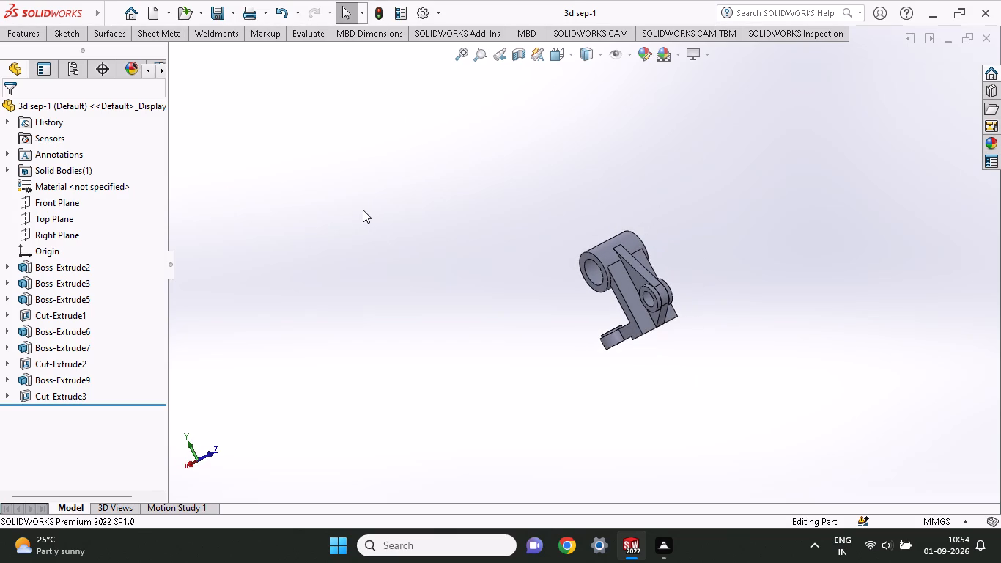
pyautogui.moveTo(368, 210); pyautogui.dragTo(502, 230, button='middle')
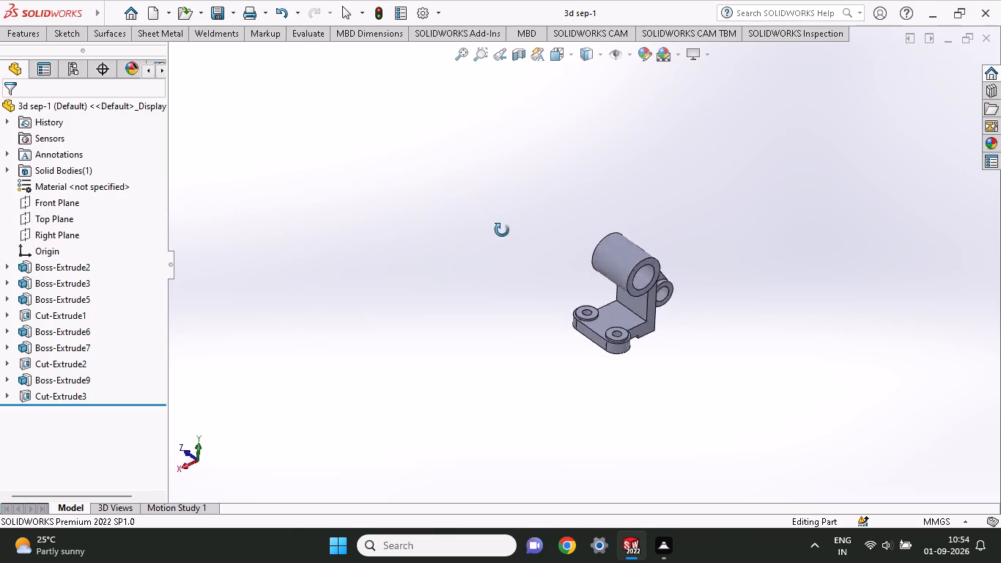
pyautogui.moveTo(502, 230); pyautogui.dragTo(721, 342, button='middle')
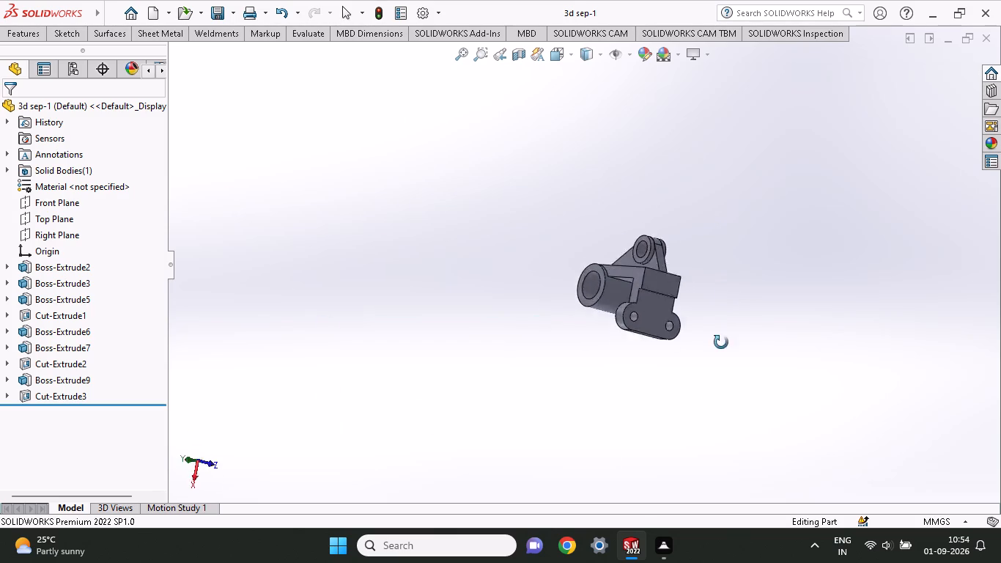
pyautogui.moveTo(721, 342); pyautogui.dragTo(556, 427, button='middle')
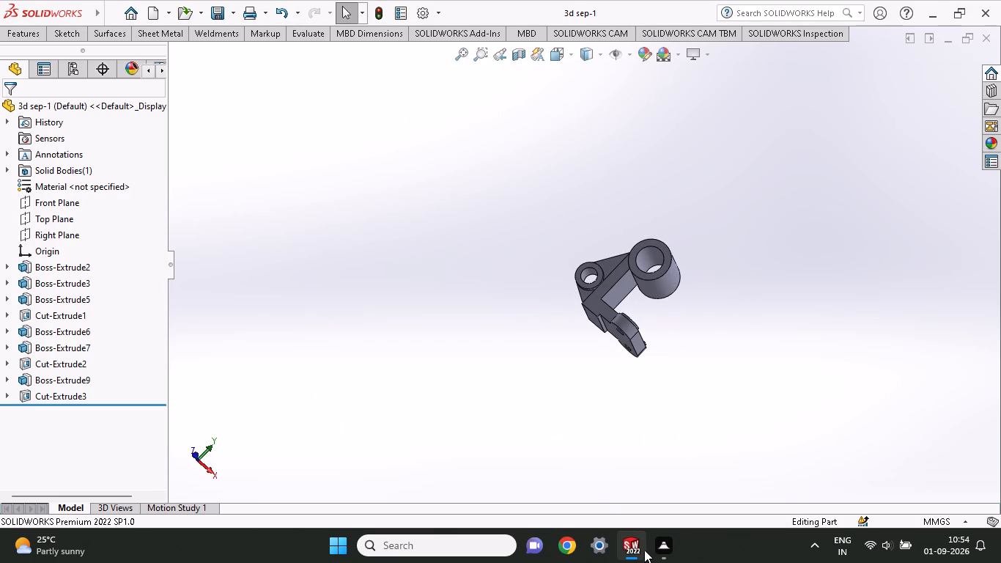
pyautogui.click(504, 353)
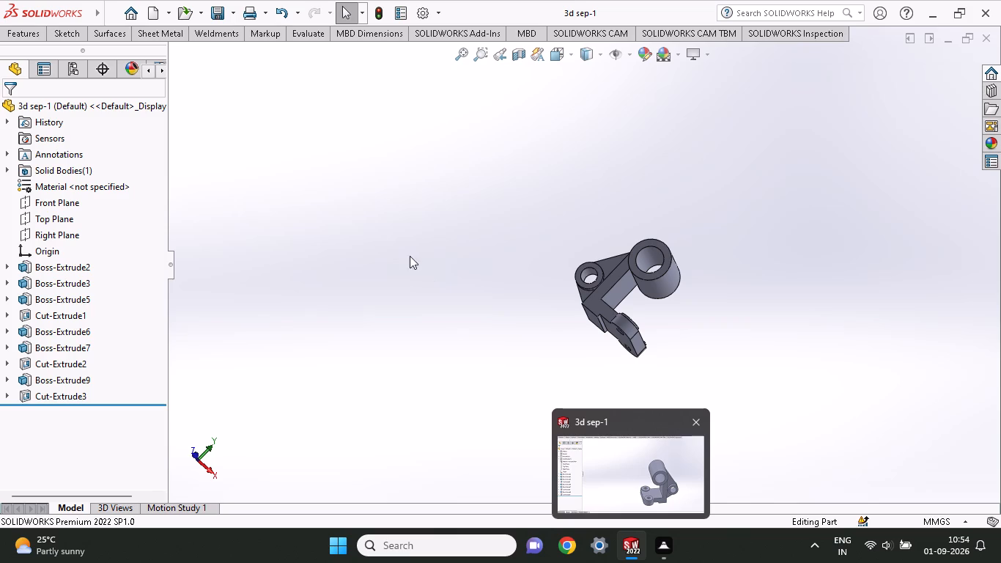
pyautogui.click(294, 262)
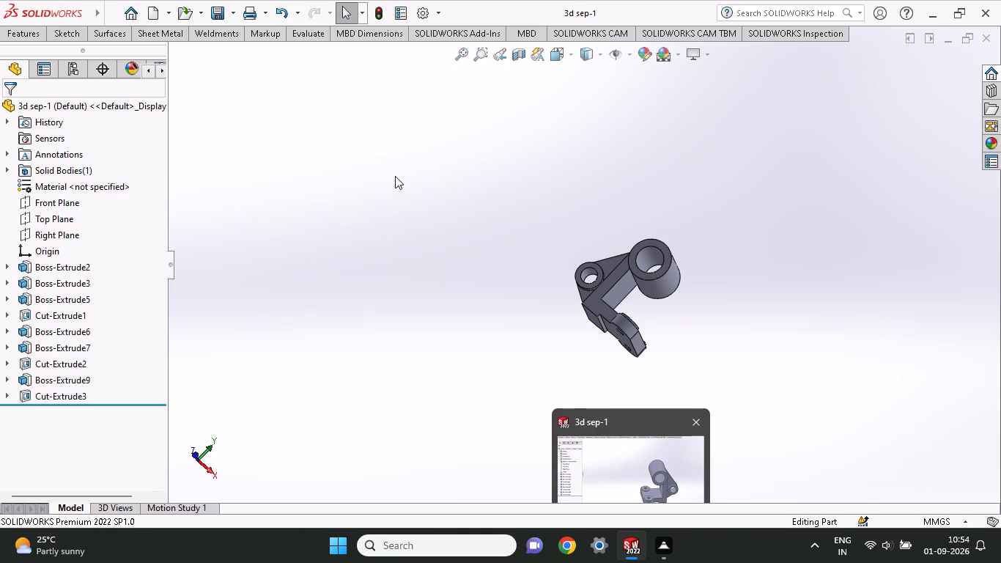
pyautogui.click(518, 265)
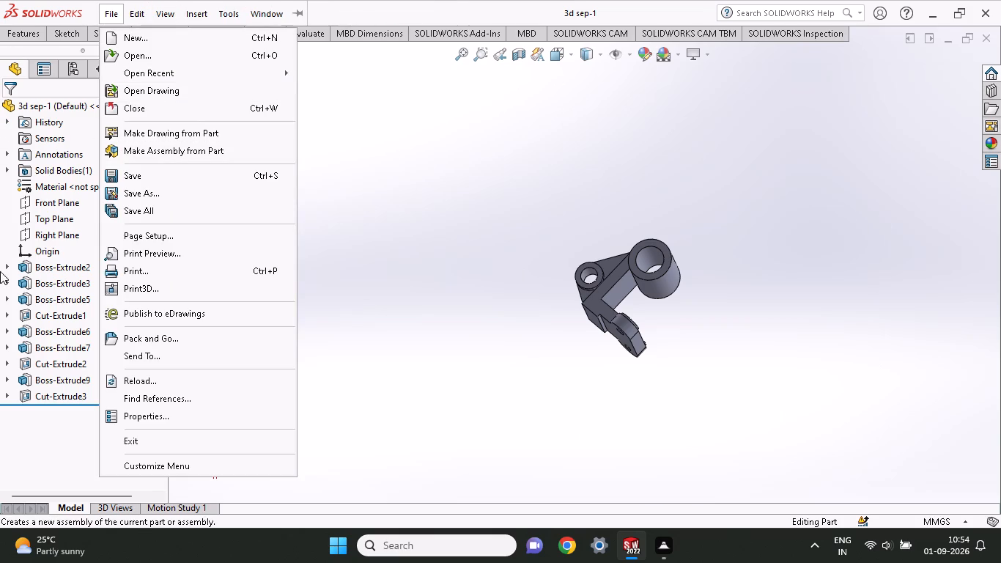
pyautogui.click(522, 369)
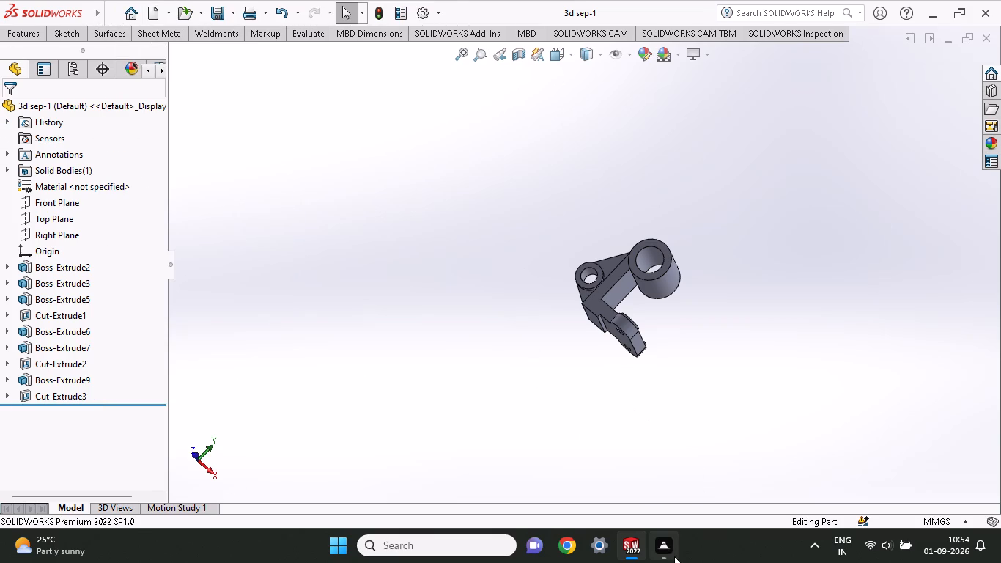
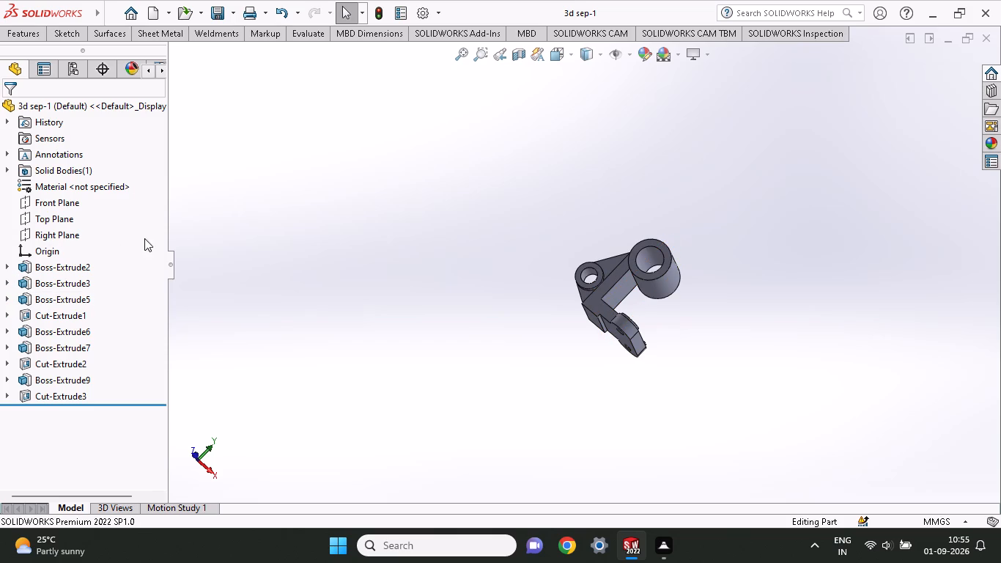
# Examine the finished bracket from several sides and up close, including the ring boss, side boss, web and lugged base.
pyautogui.moveTo(847, 284); pyautogui.dragTo(698, 174, button='middle')
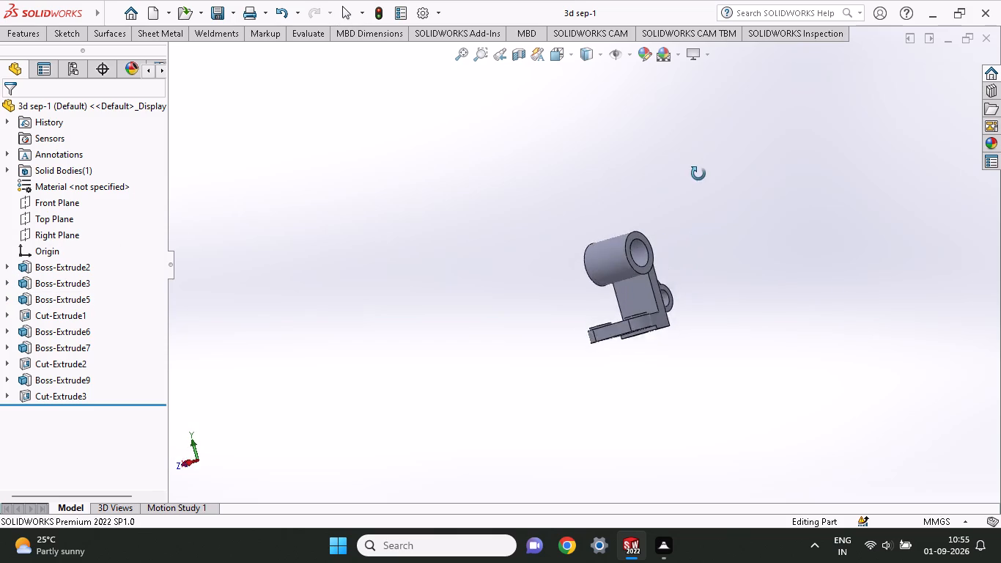
pyautogui.moveTo(698, 174); pyautogui.dragTo(714, 255, button='middle')
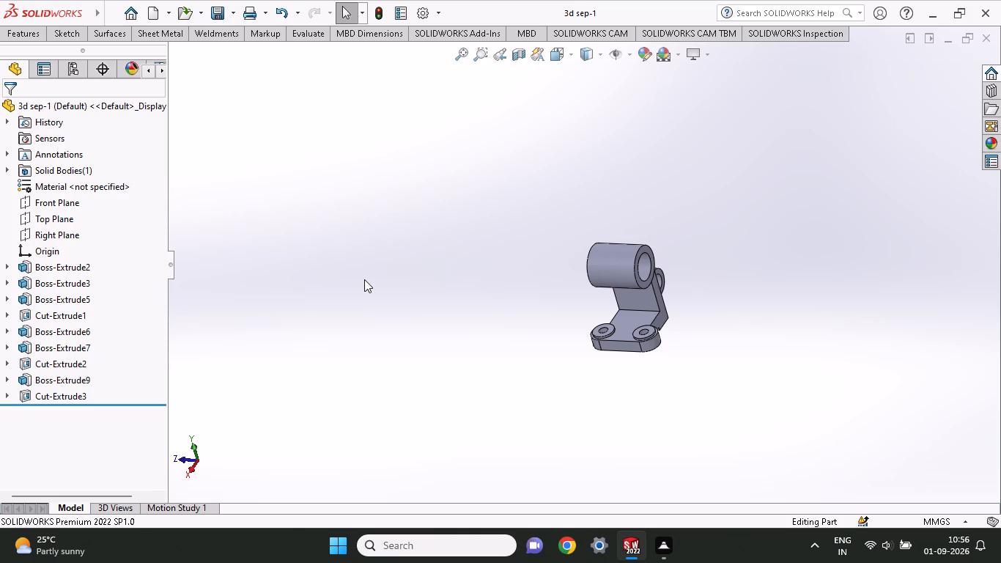
pyautogui.moveTo(415, 277); pyautogui.dragTo(506, 267, button='middle')
pyautogui.scroll(-3, 509, 271)
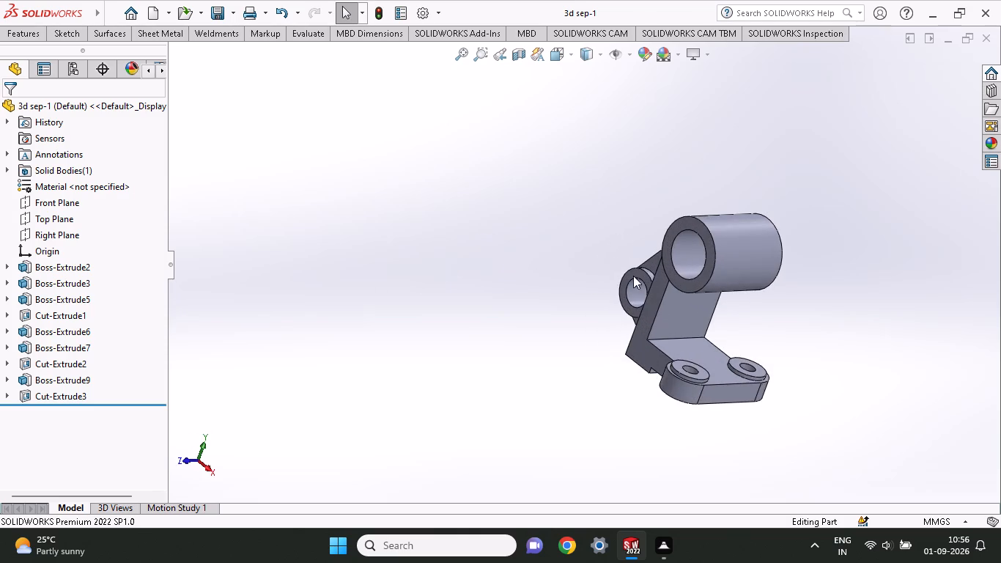
pyautogui.moveTo(660, 276); pyautogui.dragTo(582, 260, button='middle')
pyautogui.scroll(-4, 582, 260)
pyautogui.scroll(5, 582, 260)
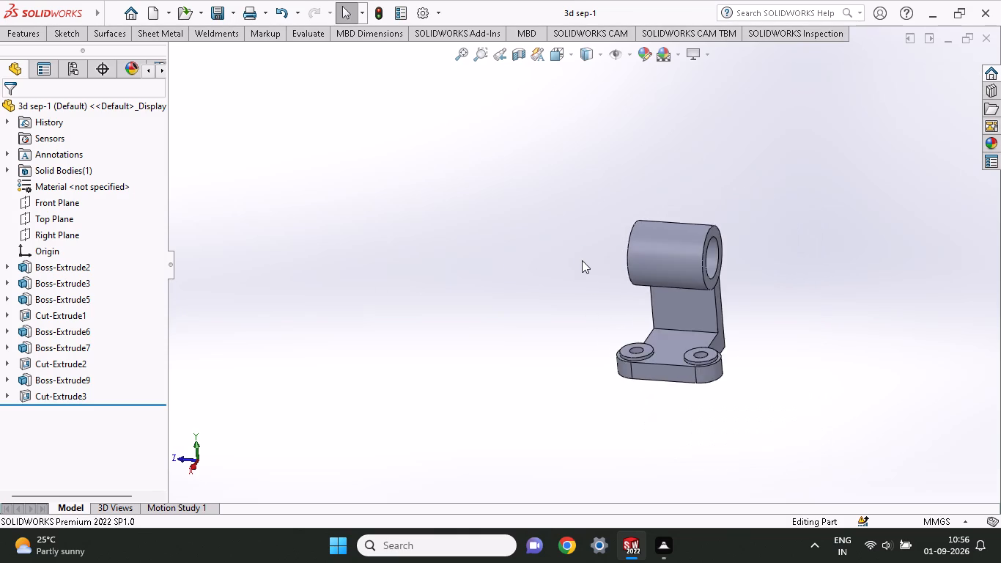
pyautogui.scroll(2, 582, 260)
pyautogui.scroll(-3, 659, 290)
pyautogui.scroll(2, 664, 284)
pyautogui.scroll(-1, 664, 285)
pyautogui.moveTo(664, 286); pyautogui.dragTo(618, 303, button='middle')
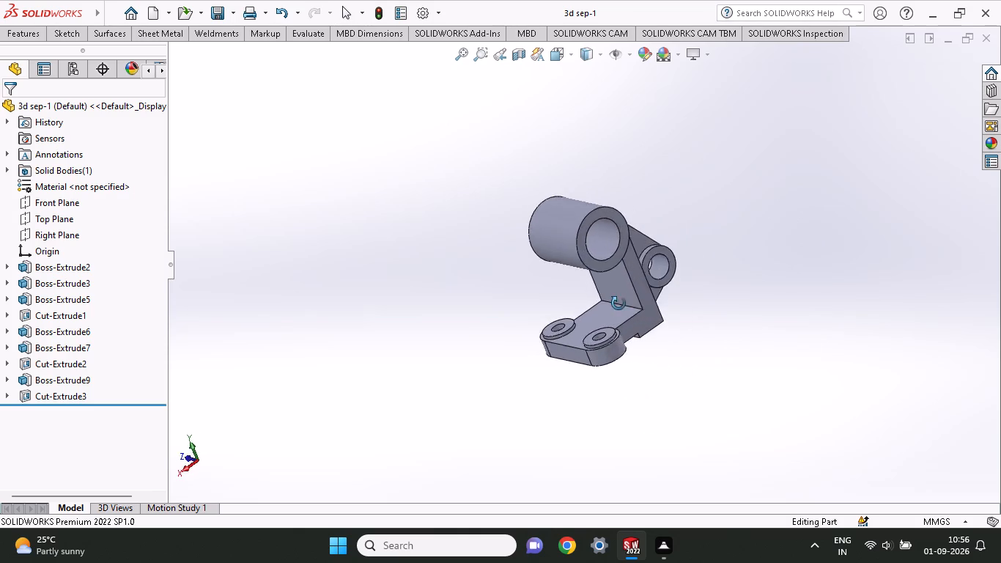
pyautogui.moveTo(618, 303); pyautogui.dragTo(609, 304, button='middle')
pyautogui.scroll(-1, 609, 304)
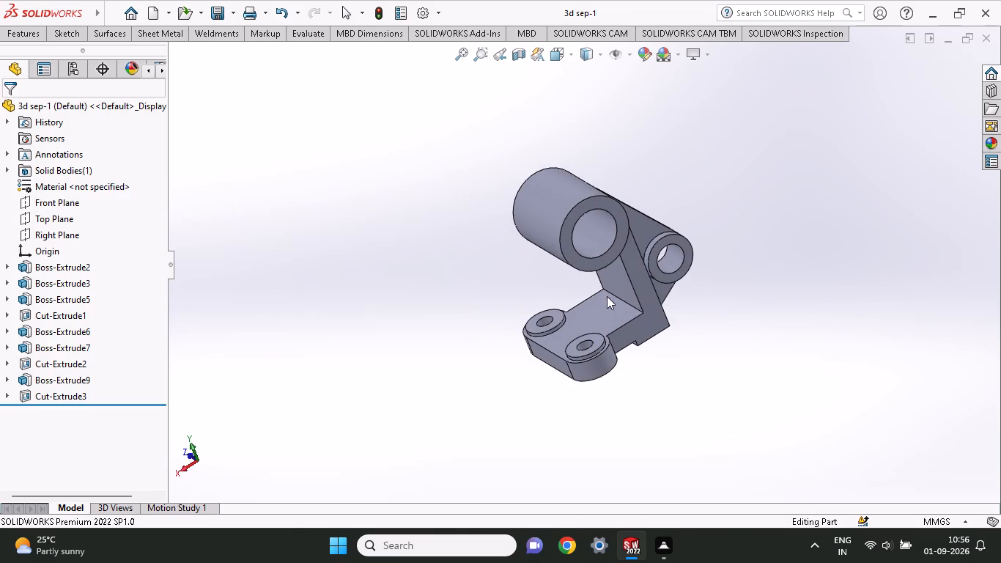
pyautogui.scroll(-2, 606, 295)
pyautogui.scroll(5, 606, 295)
pyautogui.scroll(-3, 606, 295)
pyautogui.scroll(2, 606, 295)
pyautogui.scroll(-3, 606, 298)
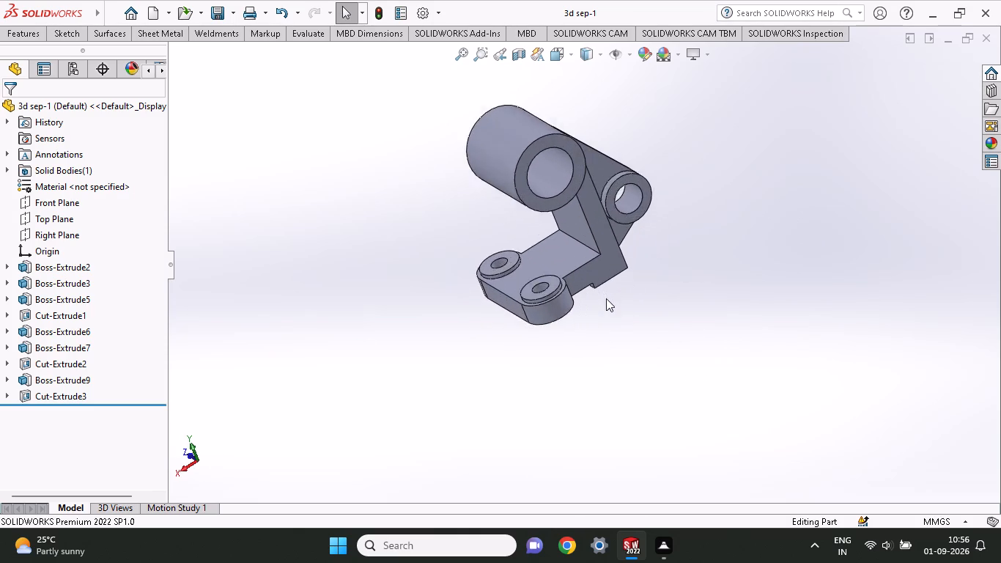
pyautogui.scroll(5, 583, 243)
pyautogui.scroll(-4, 577, 235)
pyautogui.scroll(2, 549, 227)
pyautogui.scroll(-2, 547, 225)
pyautogui.scroll(1, 547, 225)
pyautogui.scroll(-1, 547, 224)
pyautogui.scroll(1, 547, 224)
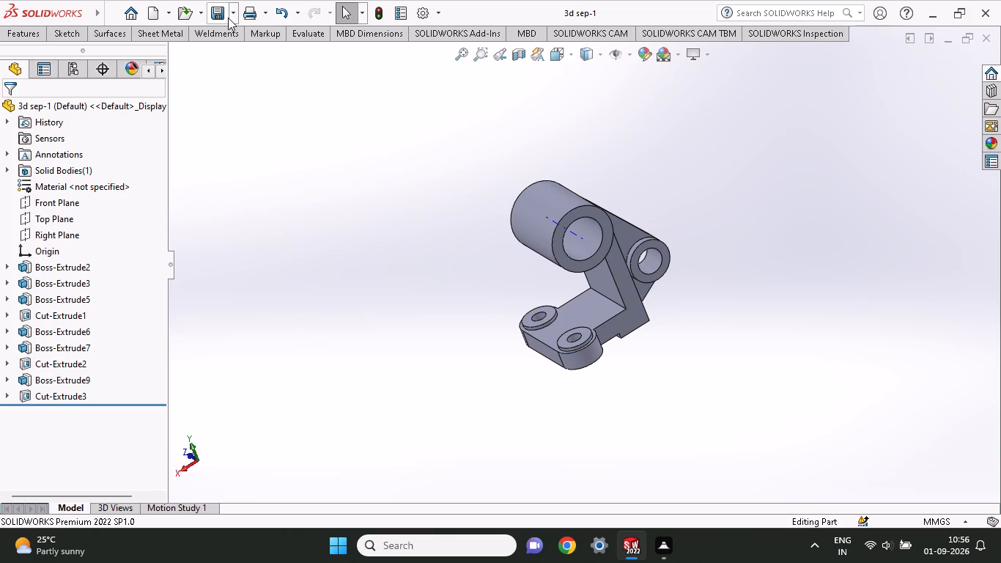
# Make a drawing from the bracket part on a standard A3 (ANSI) Landscape sheet with its sheet format displayed, dismissing the desktop widgets overlay.
pyautogui.click(173, 18)
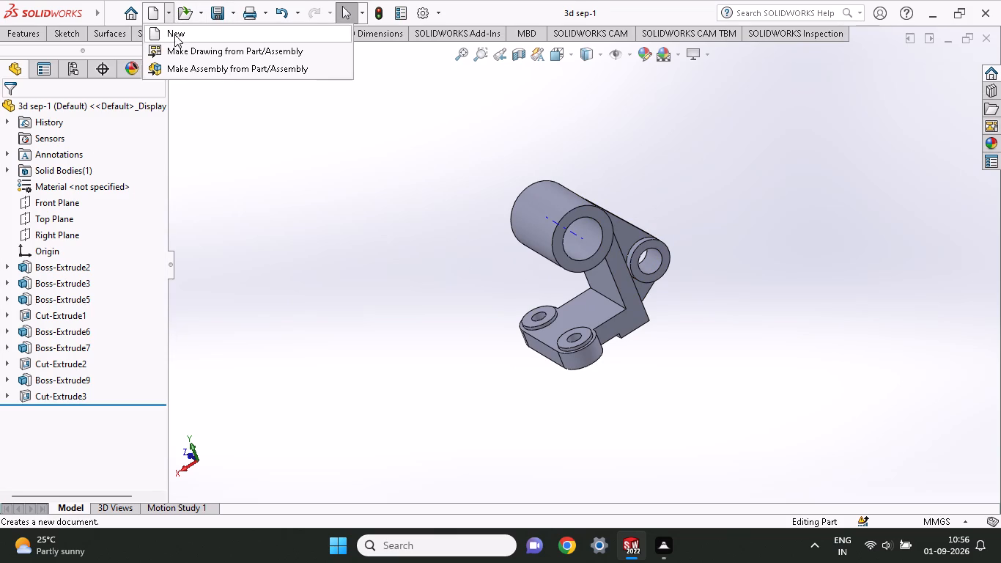
pyautogui.click(180, 51)
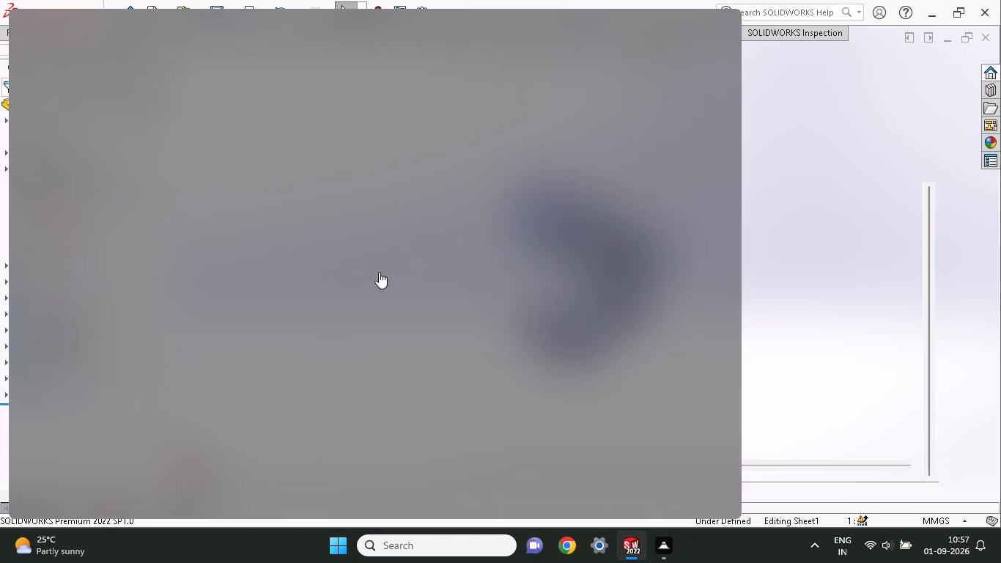
pyautogui.click(765, 269)
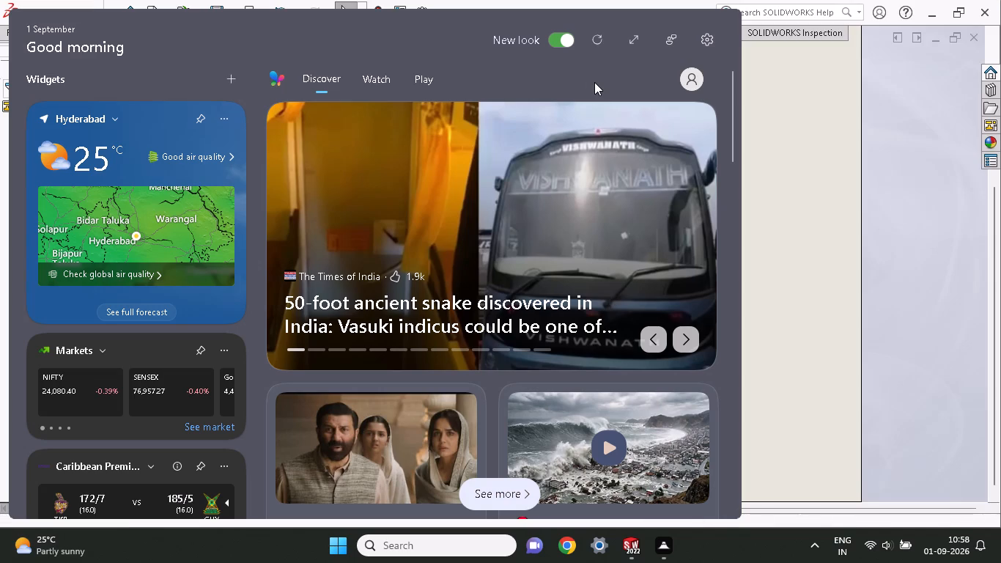
pyautogui.click(971, 253)
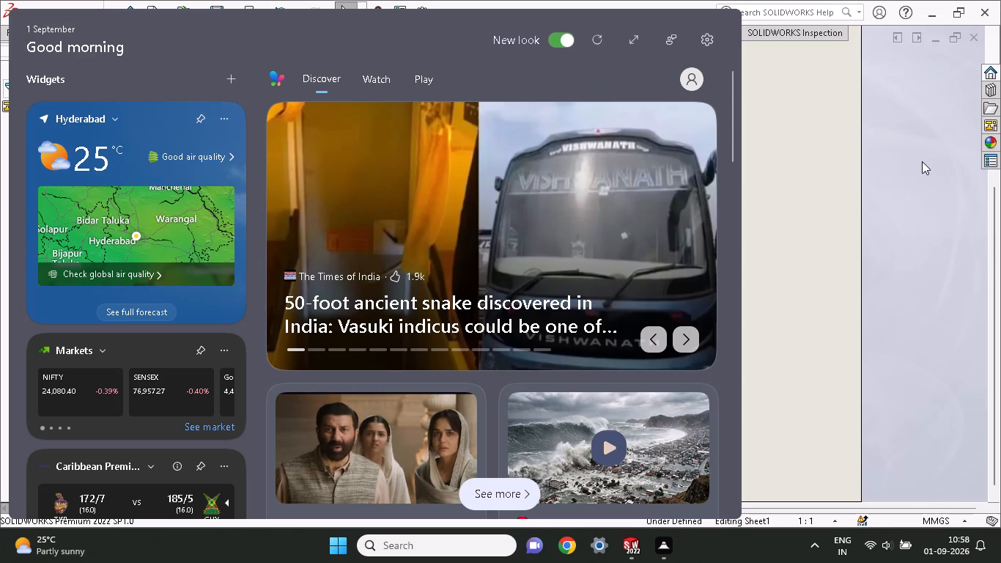
pyautogui.click(895, 174)
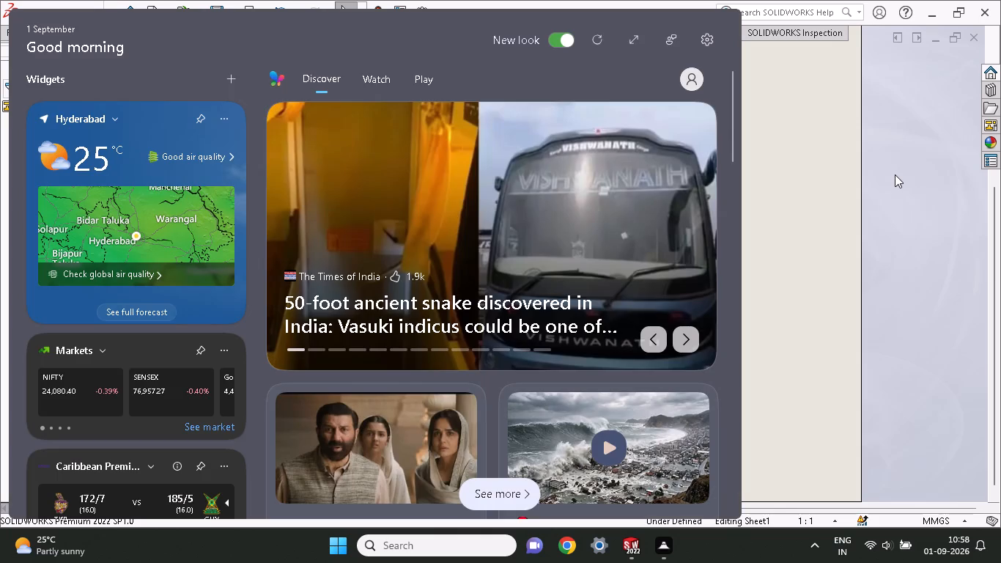
pyautogui.click(895, 174)
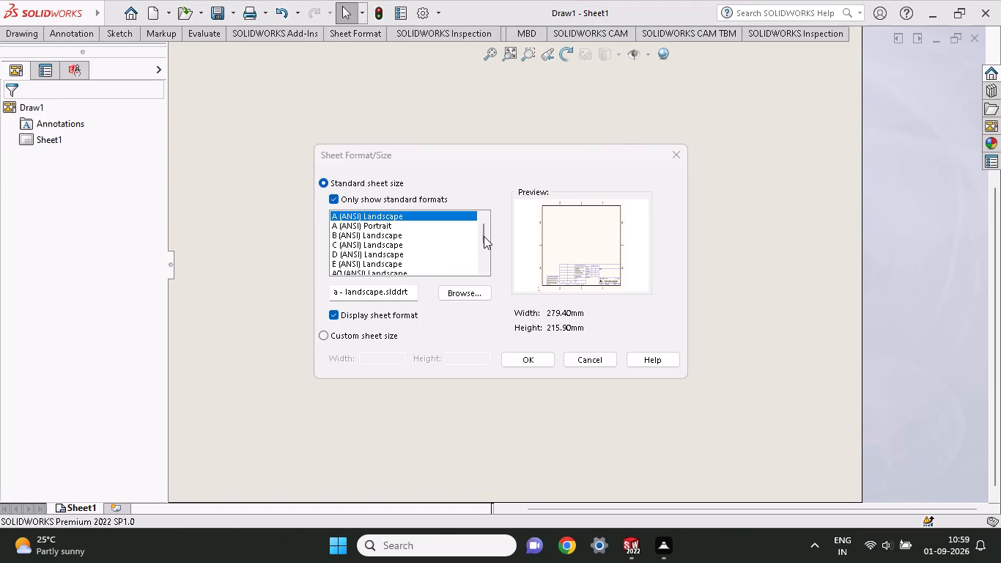
pyautogui.moveTo(482, 236); pyautogui.dragTo(481, 251)
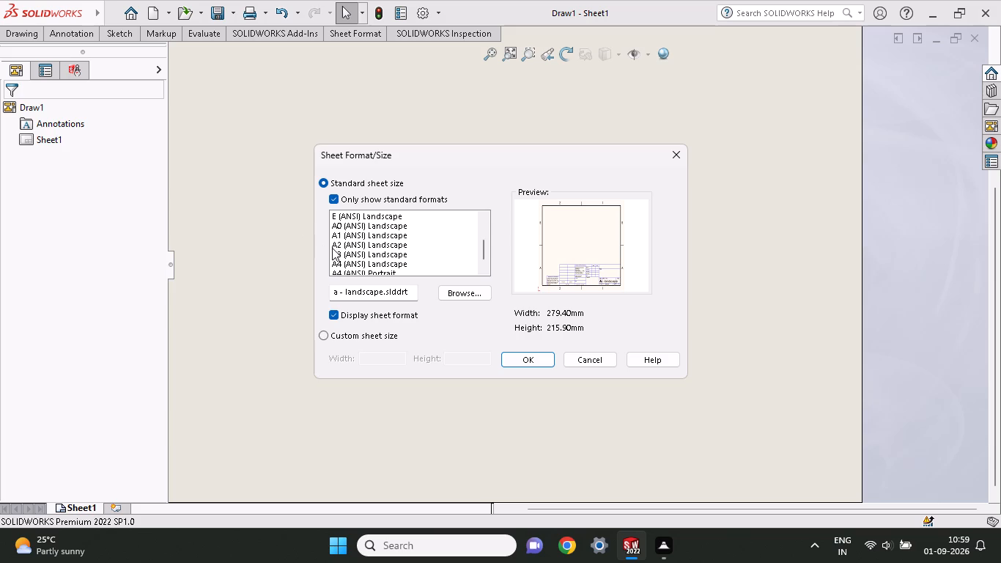
pyautogui.click(357, 253)
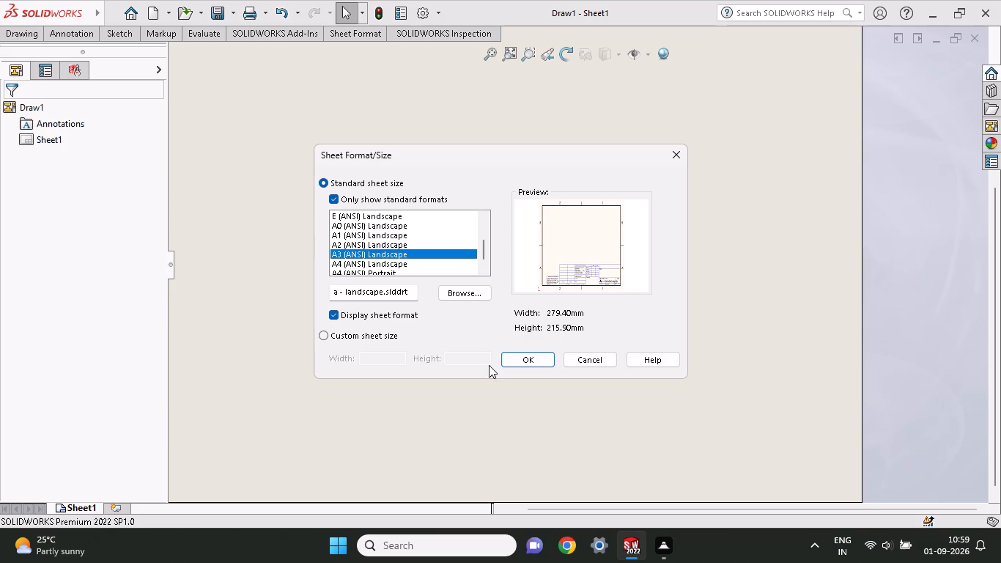
pyautogui.click(528, 355)
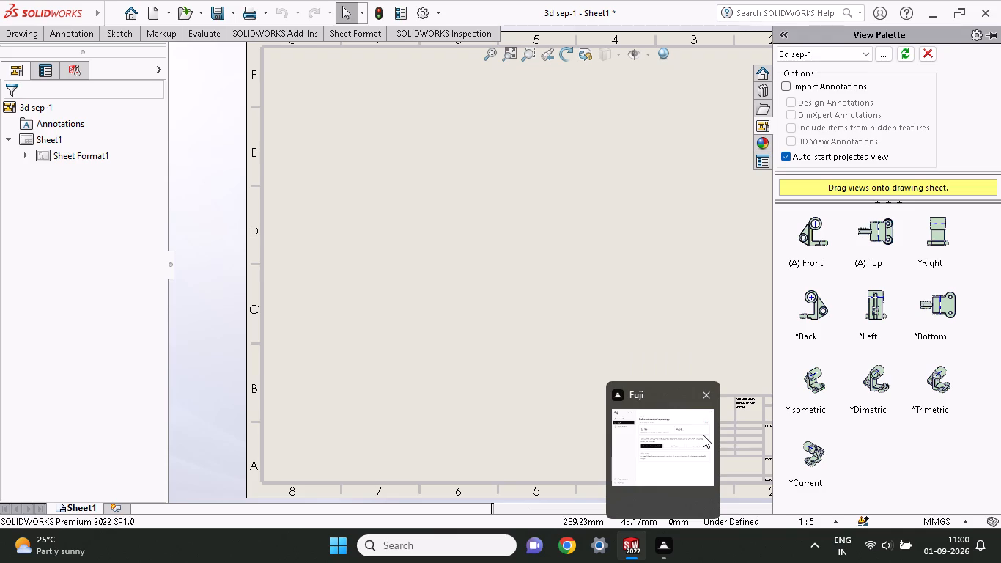
# Switch to the Fuji app window.
pyautogui.click(665, 551)
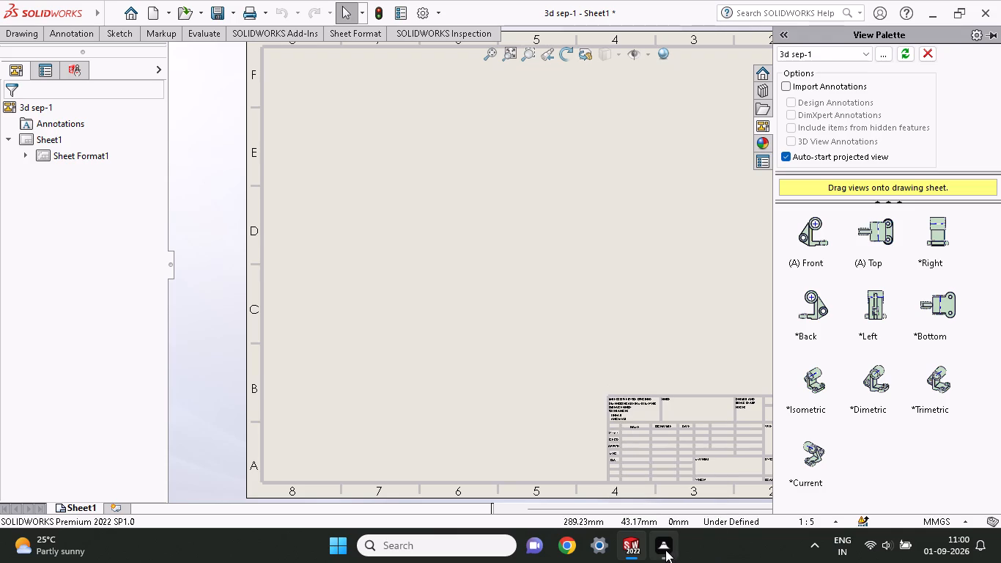